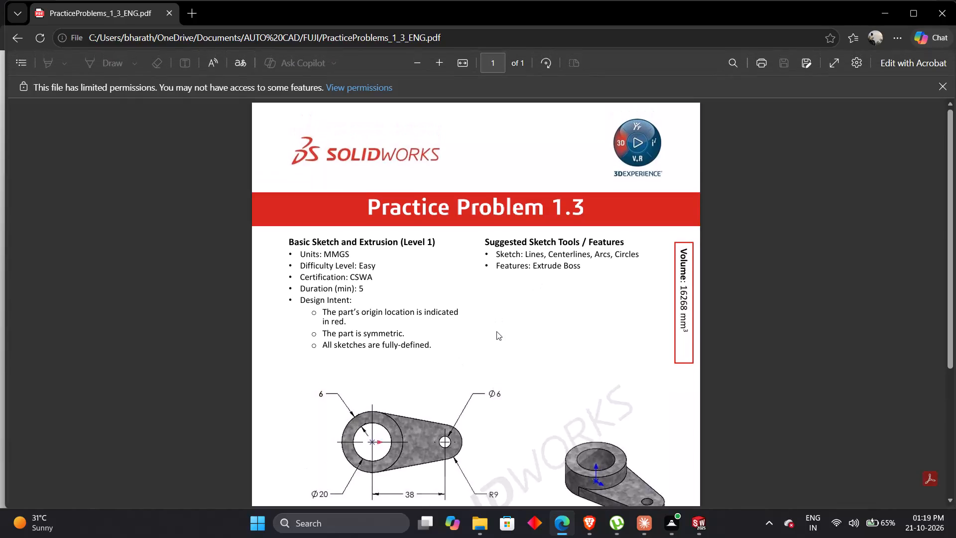
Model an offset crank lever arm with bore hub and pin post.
Examine the Practice Problem 1.3 drawing's top, front and isometric views for the part's dimensions.
scroll(496, 335, down, 1)
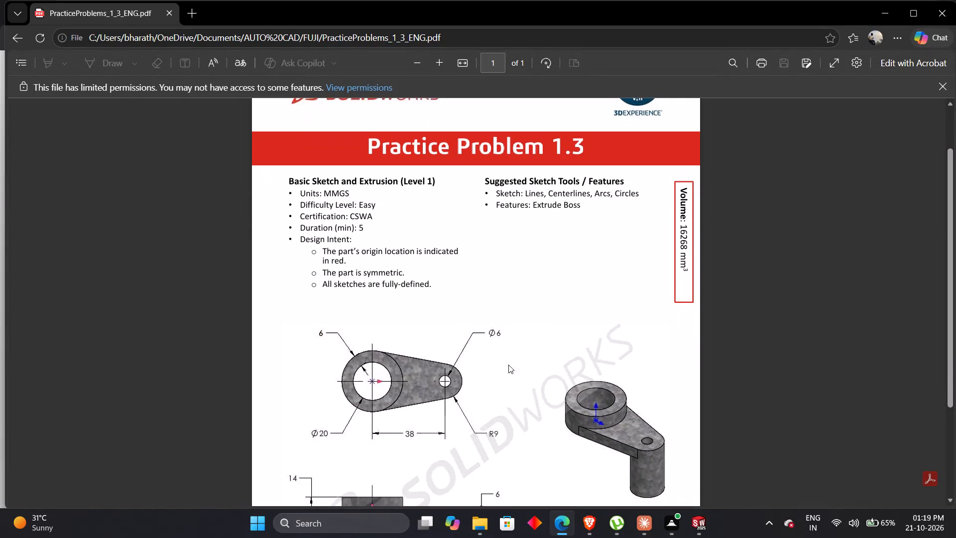
click(469, 60)
scroll(452, 387, down, 3)
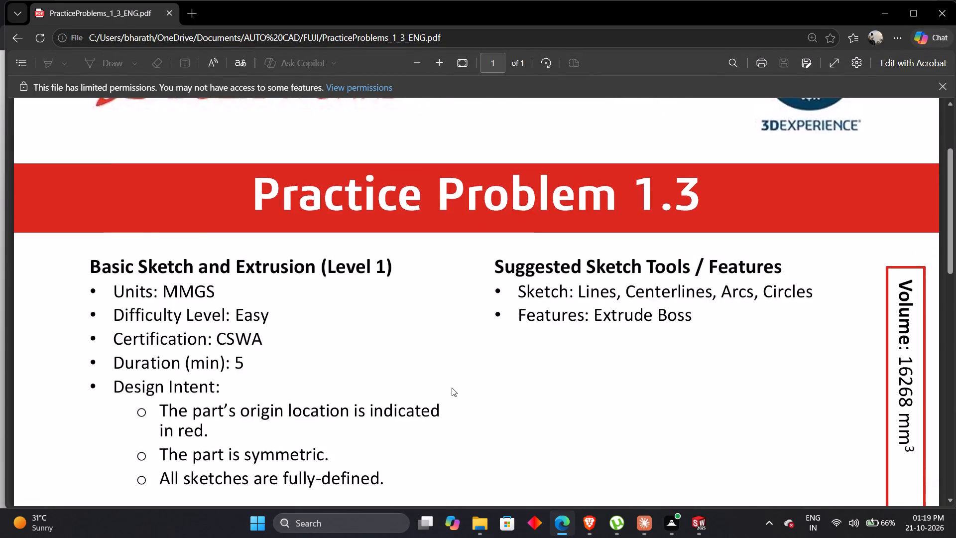
scroll(452, 388, down, 1)
scroll(457, 386, up, 3)
scroll(459, 386, down, 5)
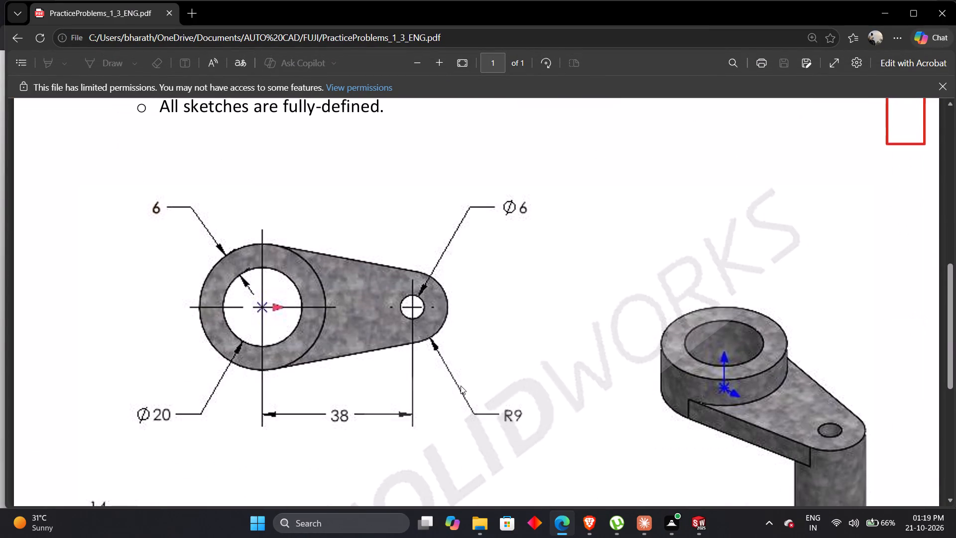
scroll(462, 386, down, 4)
scroll(462, 386, up, 1)
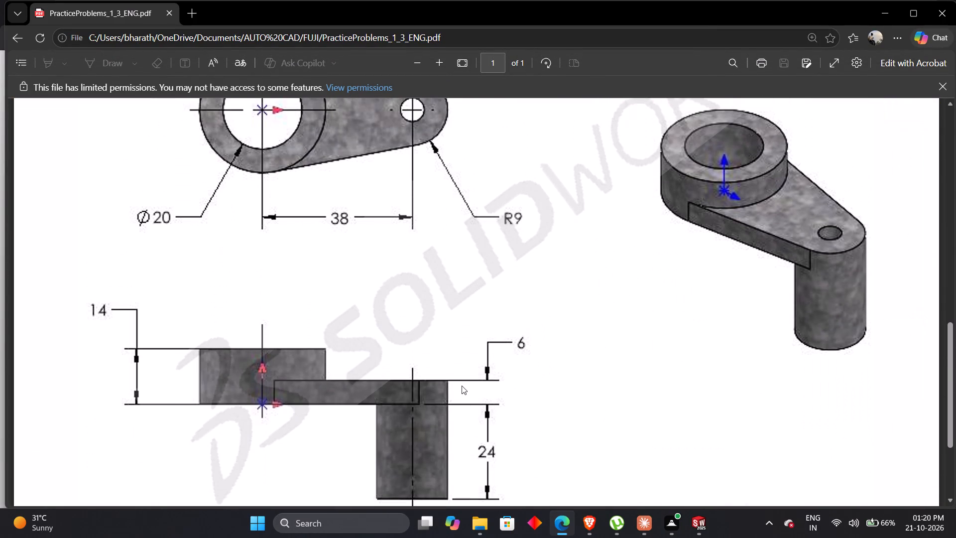
scroll(462, 386, up, 2)
scroll(462, 386, down, 2)
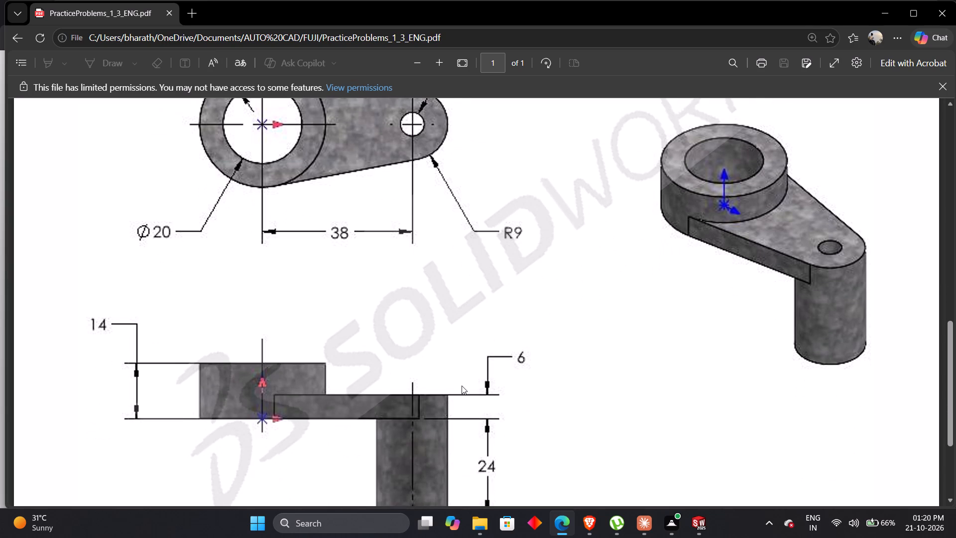
scroll(332, 340, up, 2)
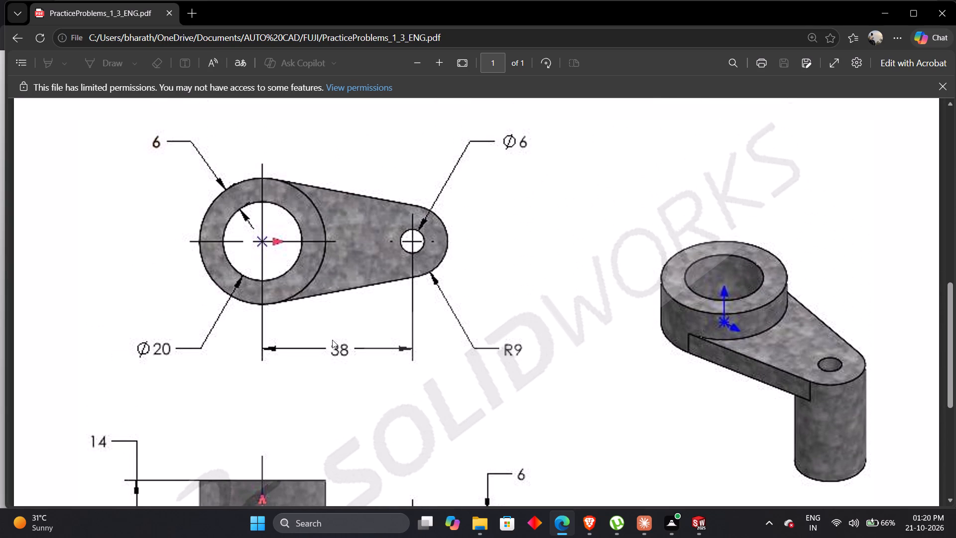
scroll(243, 388, down, 1)
scroll(243, 388, up, 1)
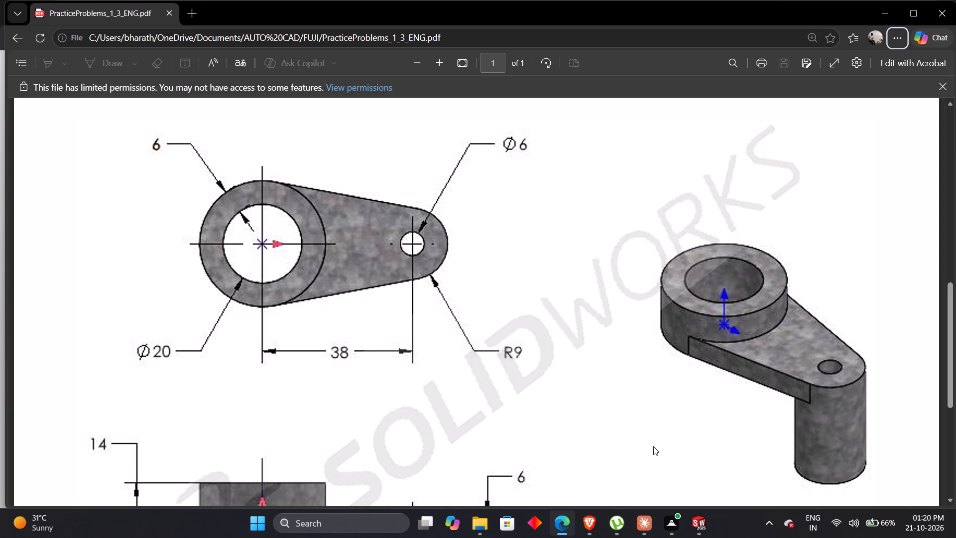
Switch to SOLIDWORKS and create a new part document.
click(695, 517)
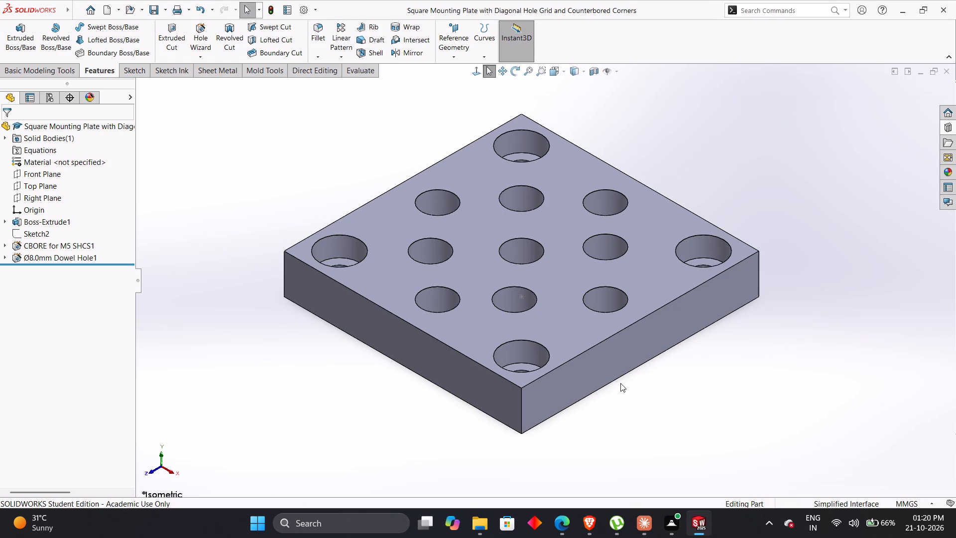
key(n)
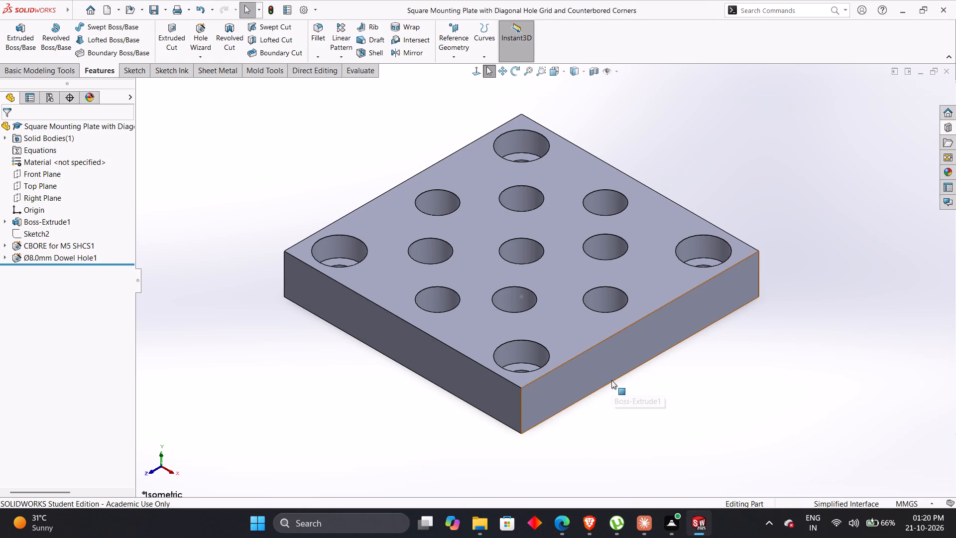
key(ctrl+n)
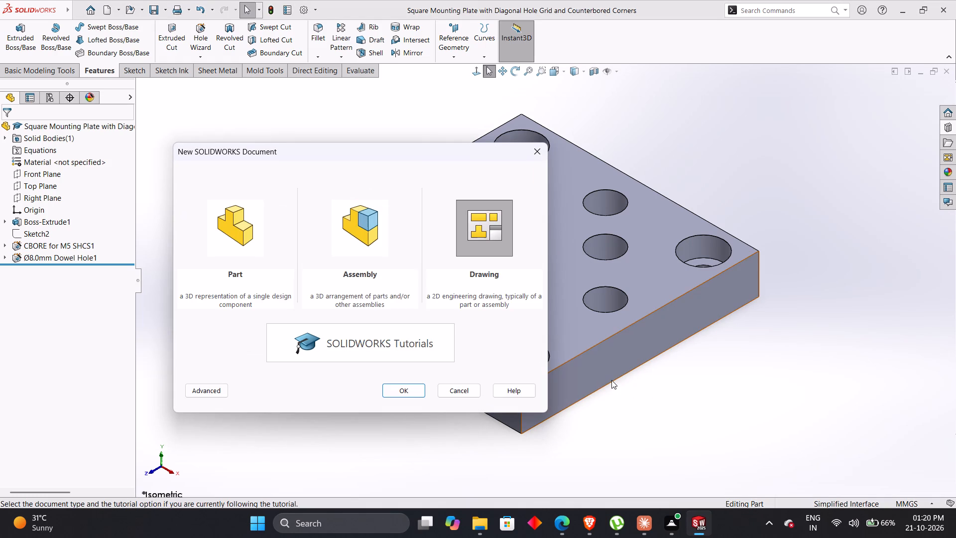
click(254, 249)
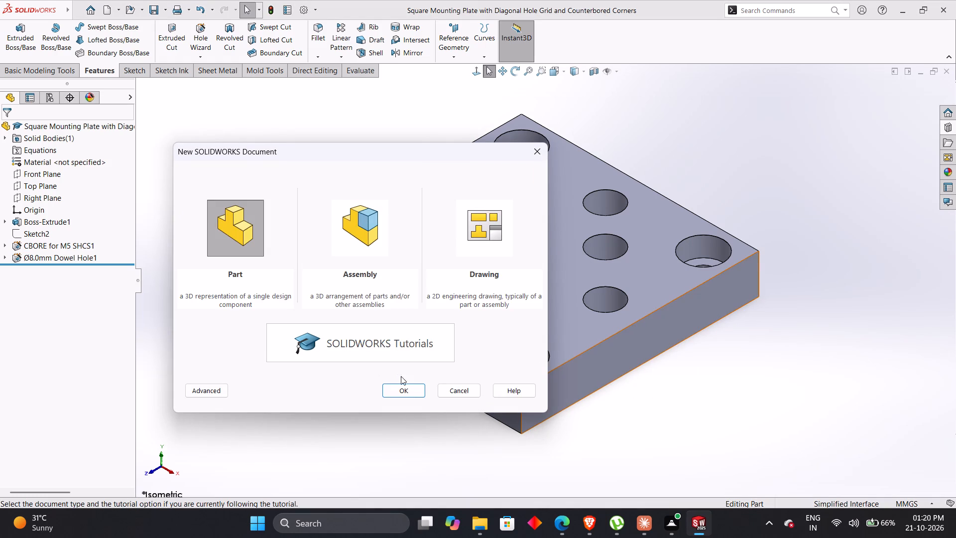
click(411, 397)
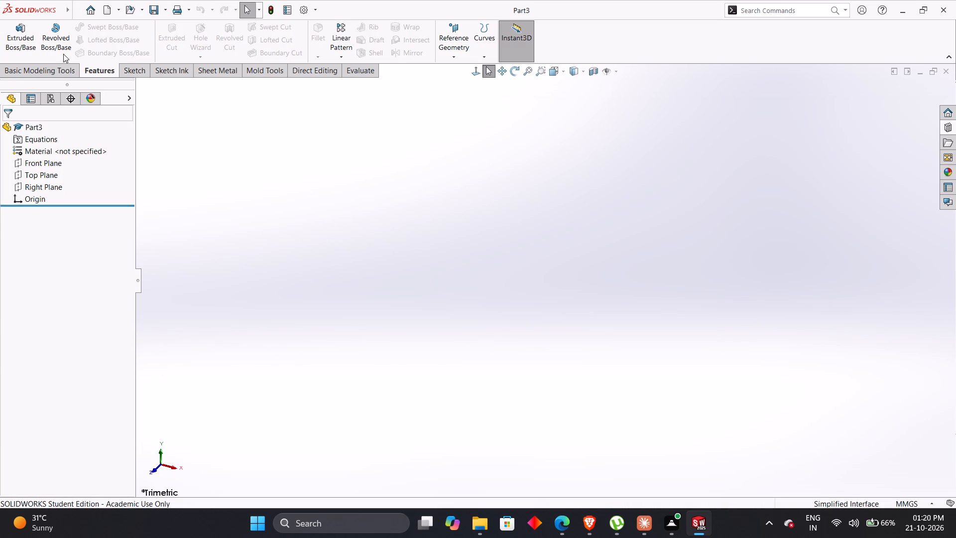
Start a new sketch on the Right Plane.
click(120, 70)
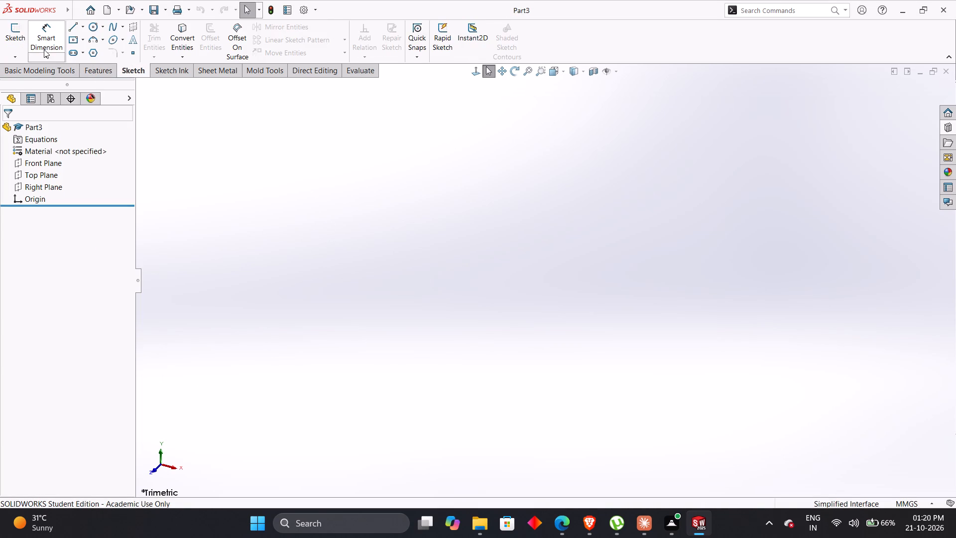
click(14, 40)
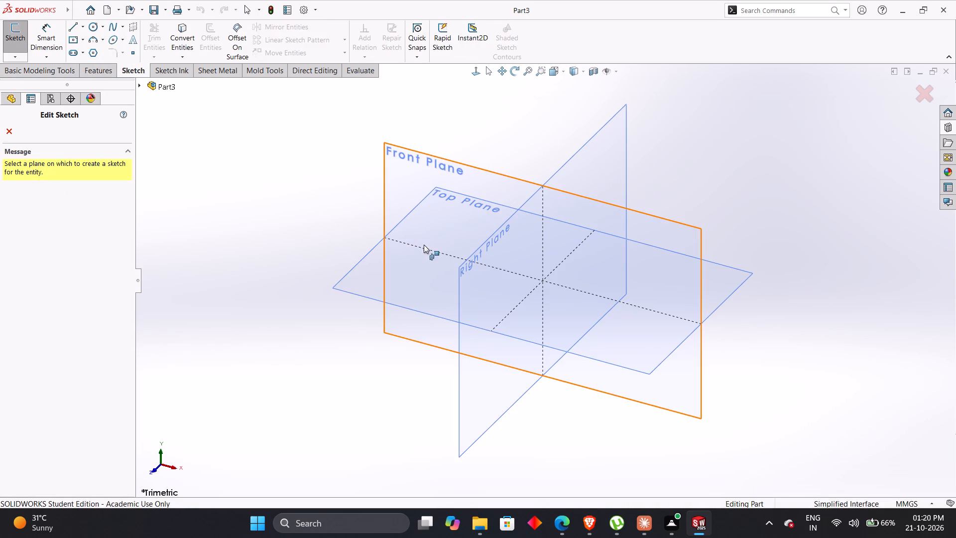
click(496, 244)
click(257, 220)
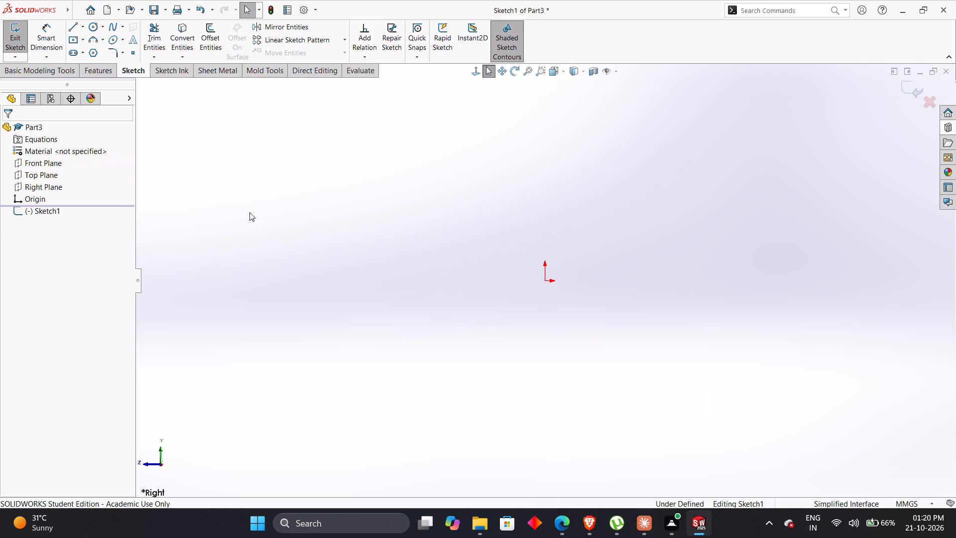
Sketch two concentric circles at the origin, the outer about 56 mm in diameter, and a smaller concentric pair to their right.
click(93, 29)
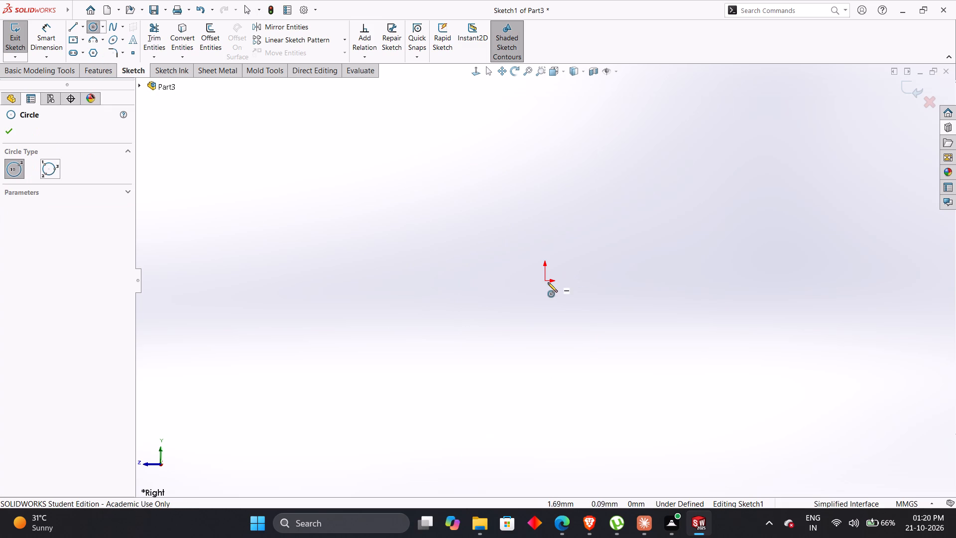
click(547, 282)
click(513, 347)
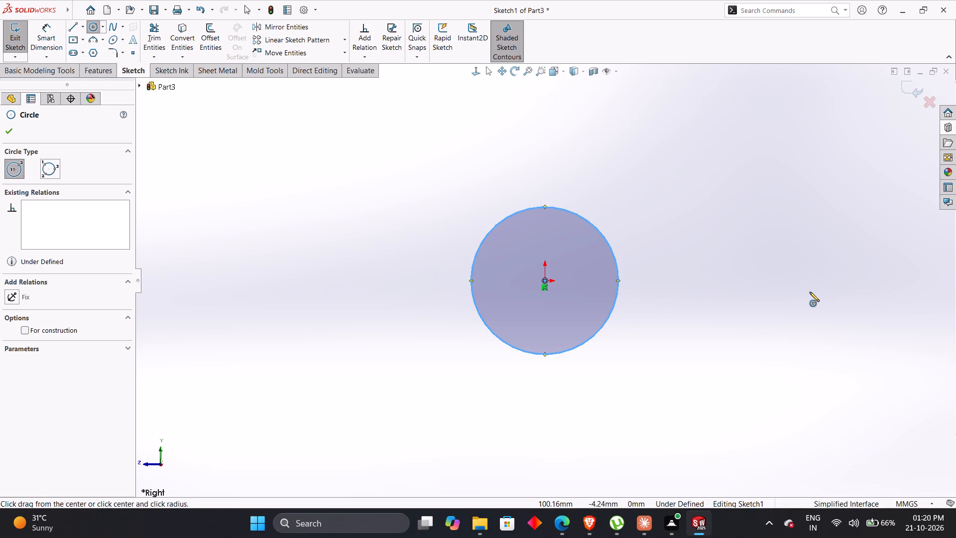
click(817, 287)
click(799, 340)
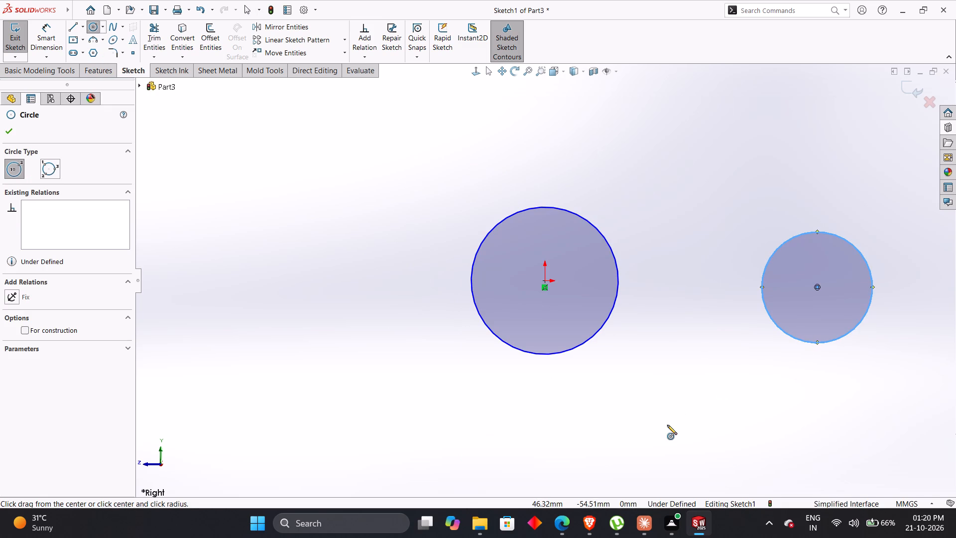
click(544, 282)
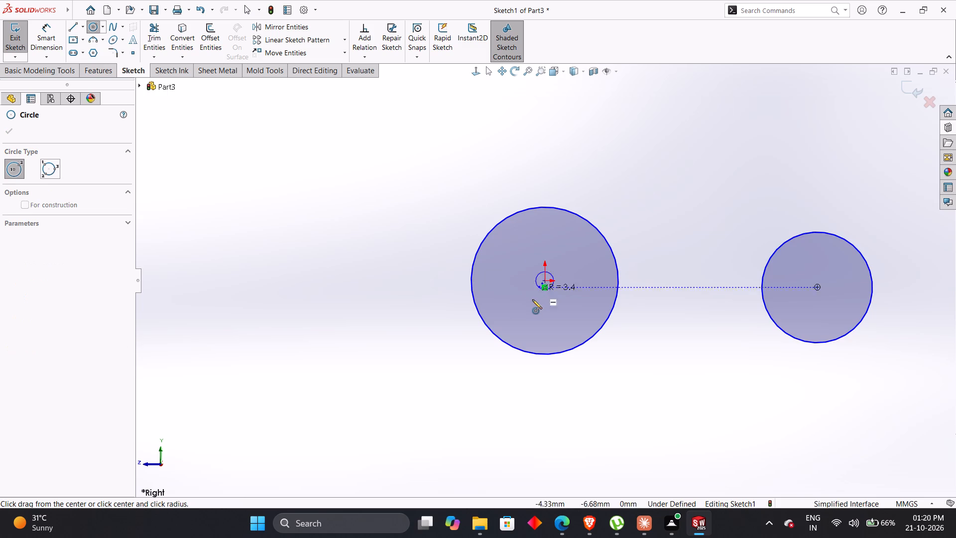
click(526, 317)
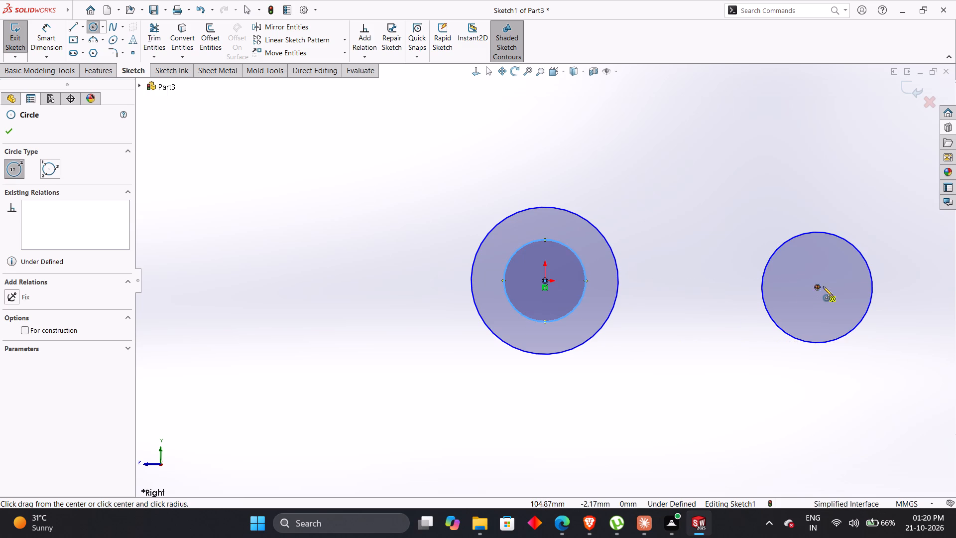
click(819, 289)
click(826, 268)
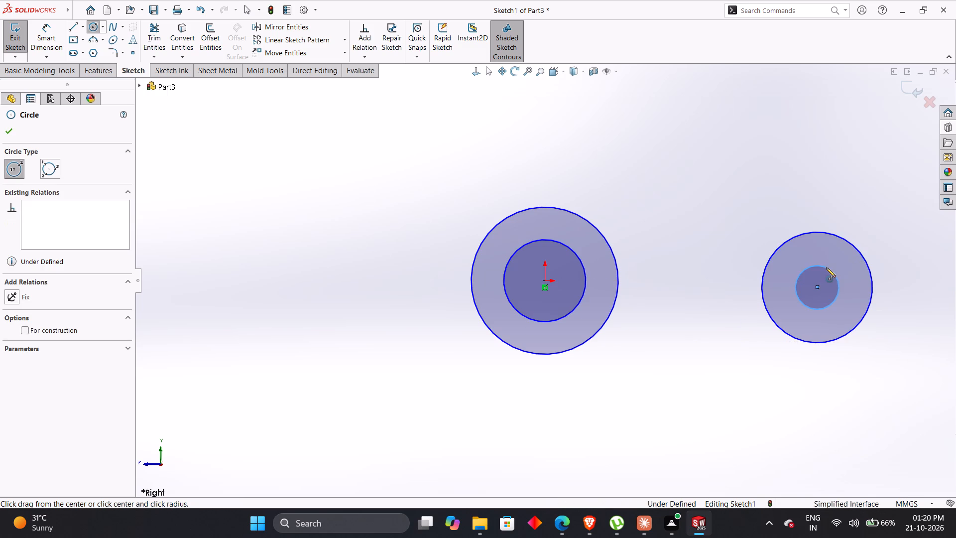
key(Escape)
Check the drawing and dimension the outer circle at the origin to a diameter of 20 mm.
key(alt+Tab)
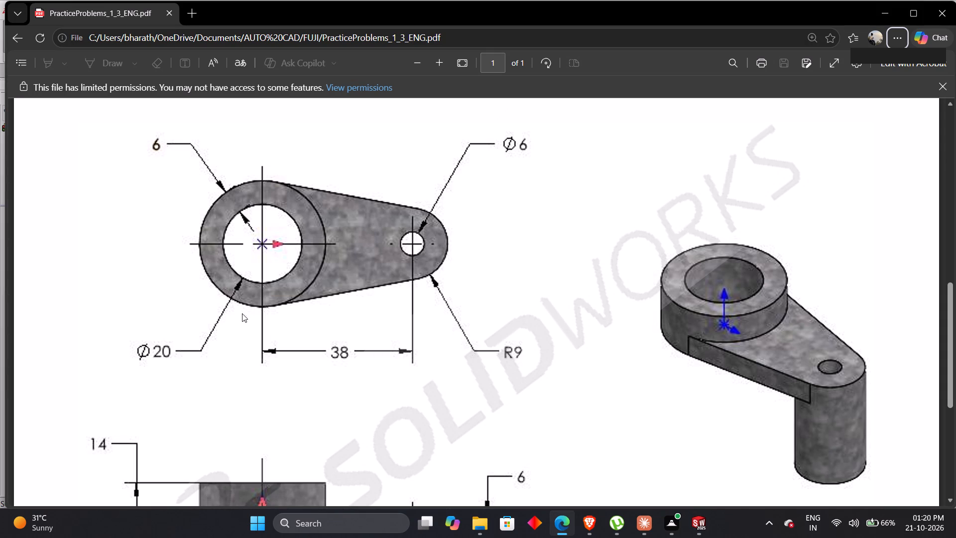
key(alt+Tab)
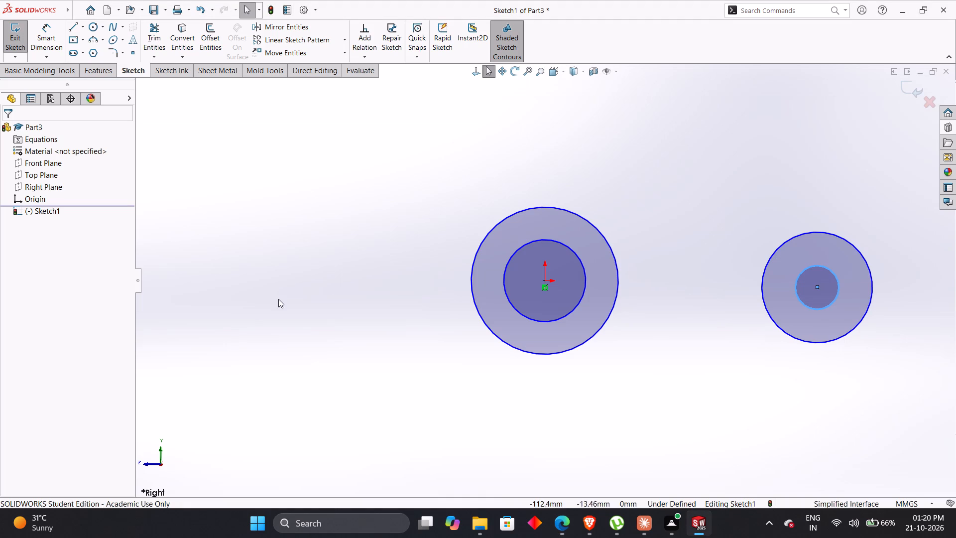
click(488, 234)
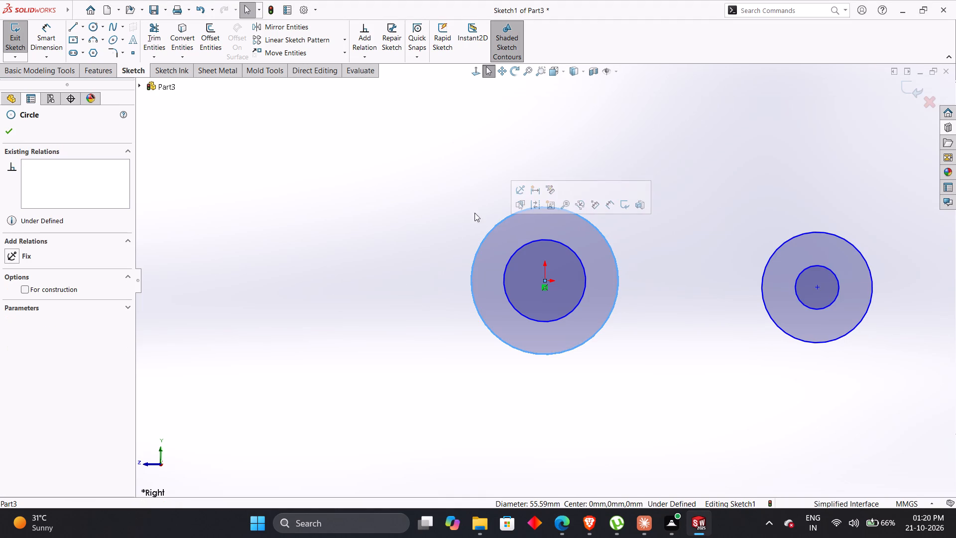
key(Escape)
key(Escape)
right_drag(414, 319, 400, 200)
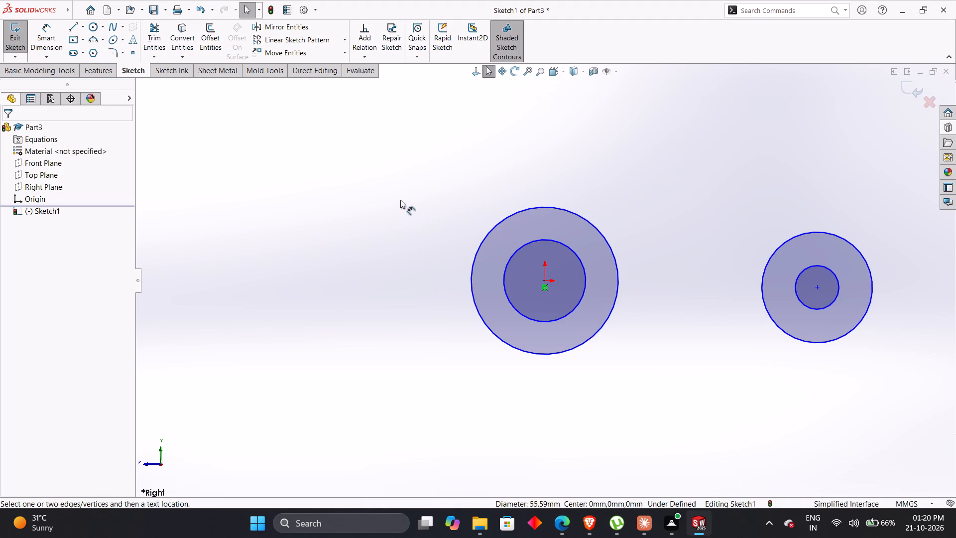
right_drag(400, 200, 400, 196)
click(495, 229)
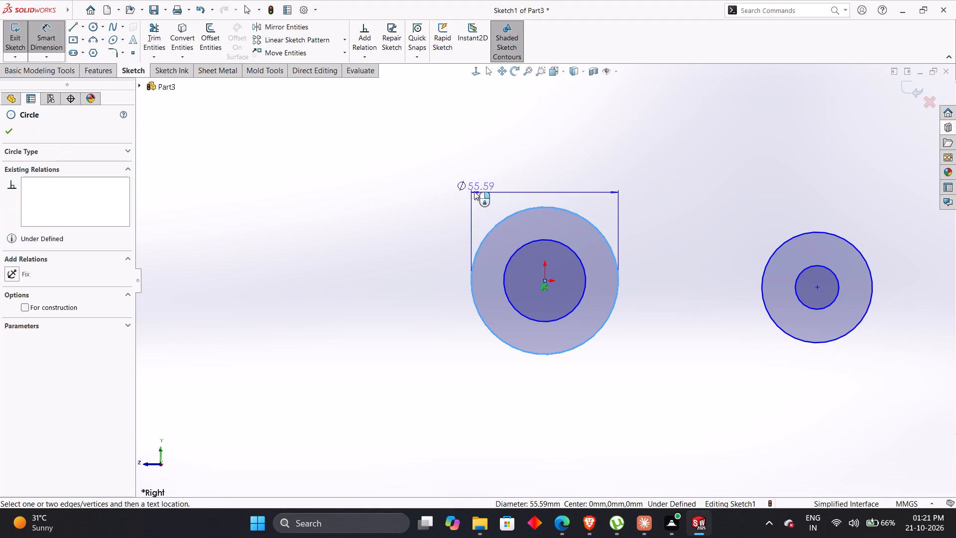
click(452, 195)
key(alt+Tab)
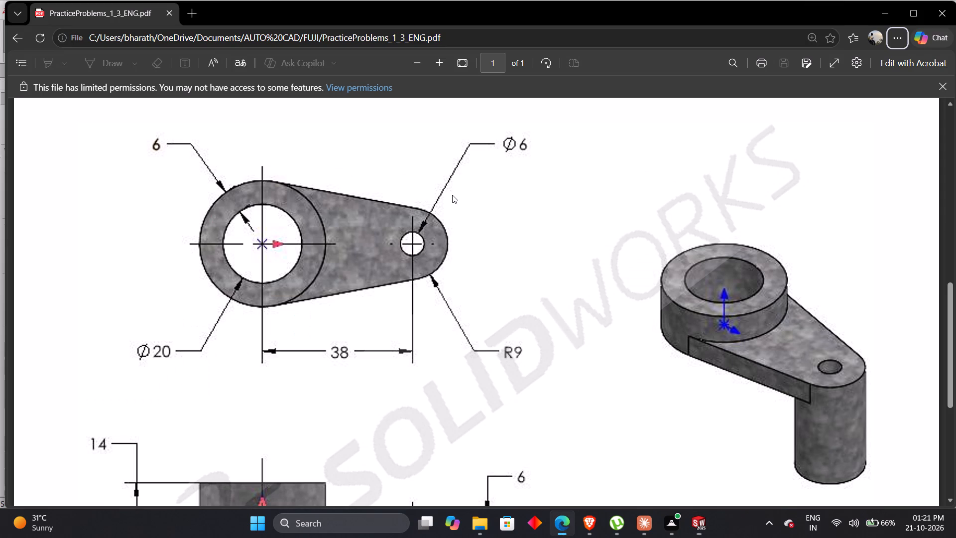
key(alt+Tab)
key(2)
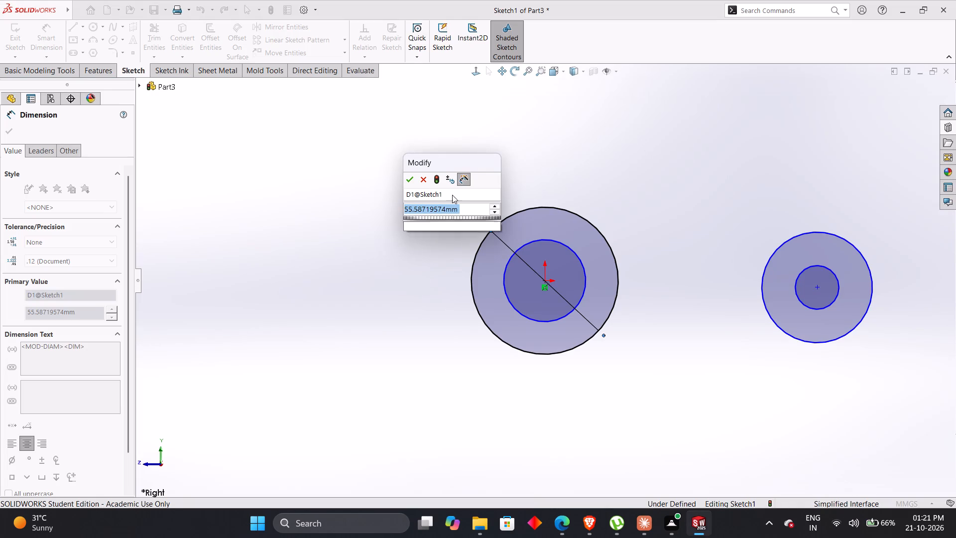
key(Return)
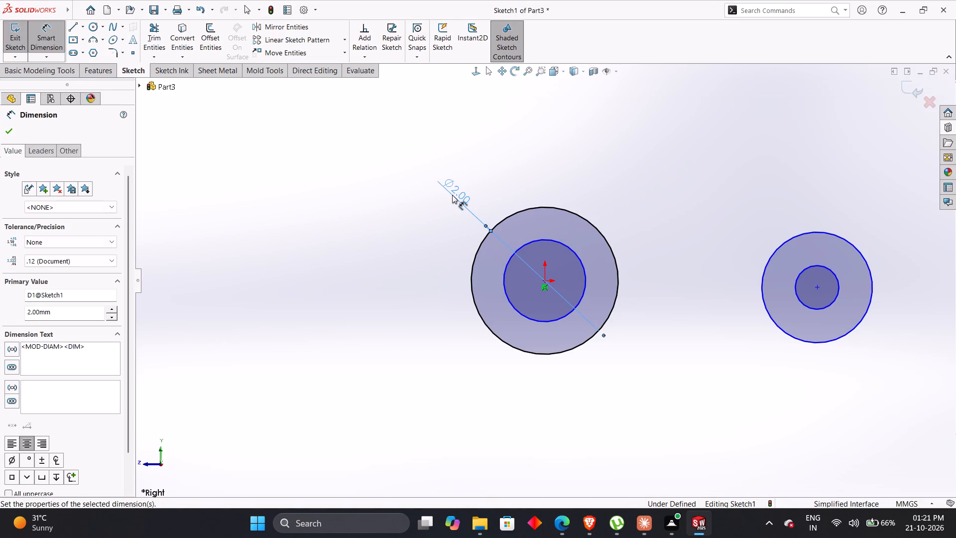
click(452, 195)
click(452, 195)
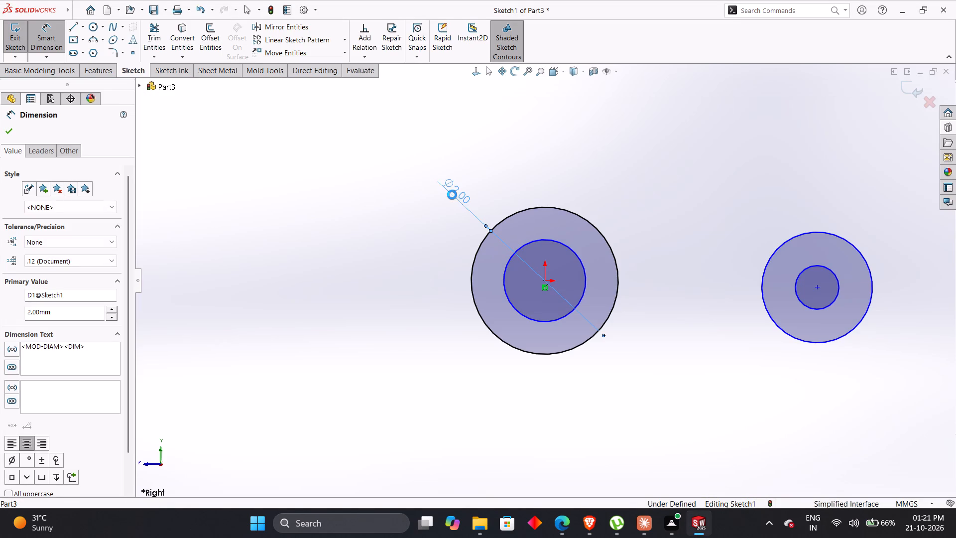
text(20)
key(Return)
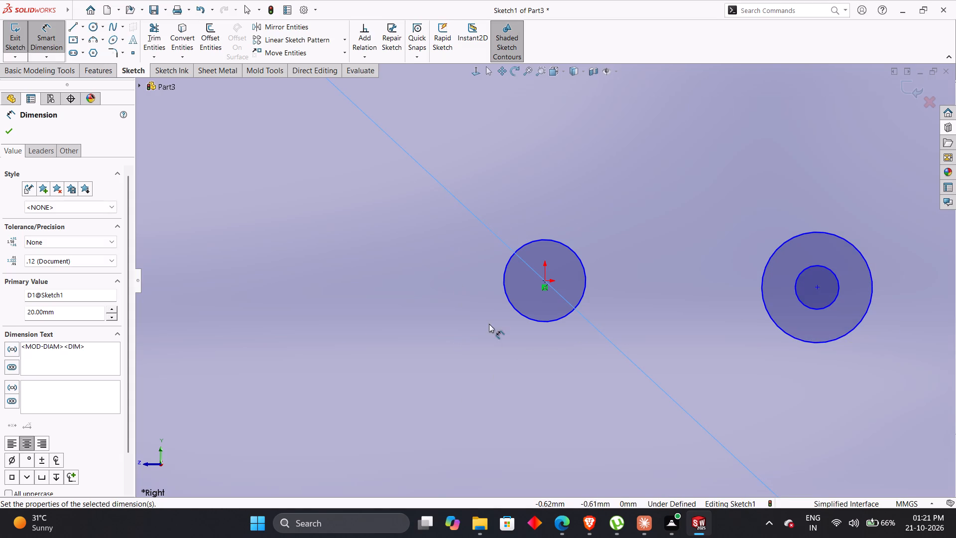
scroll(467, 324, up, 11)
click(416, 425)
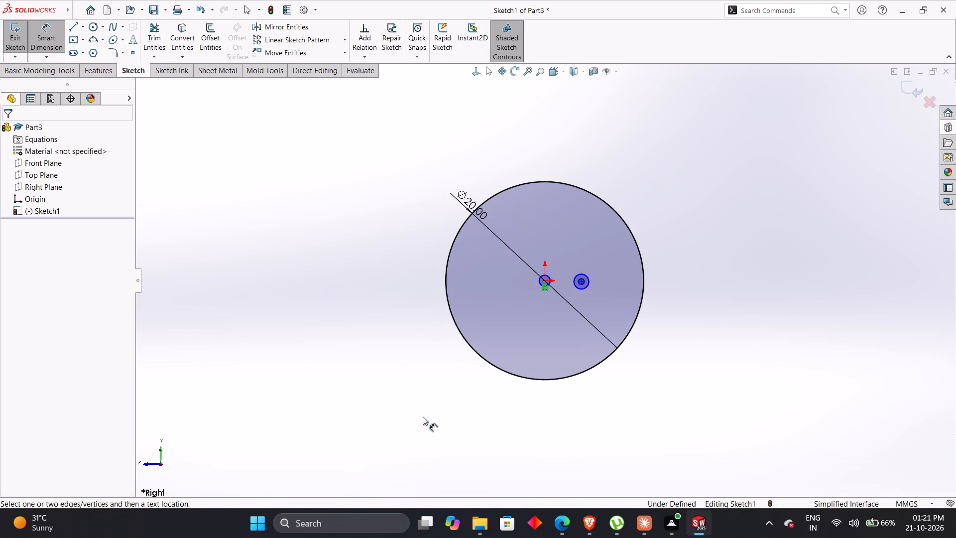
Move the smaller concentric circle pair horizontally away from the 20 mm circle, placing its centre about 32 mm from the origin at Y 0.
drag(582, 282, 720, 283)
key(Escape)
key(Escape)
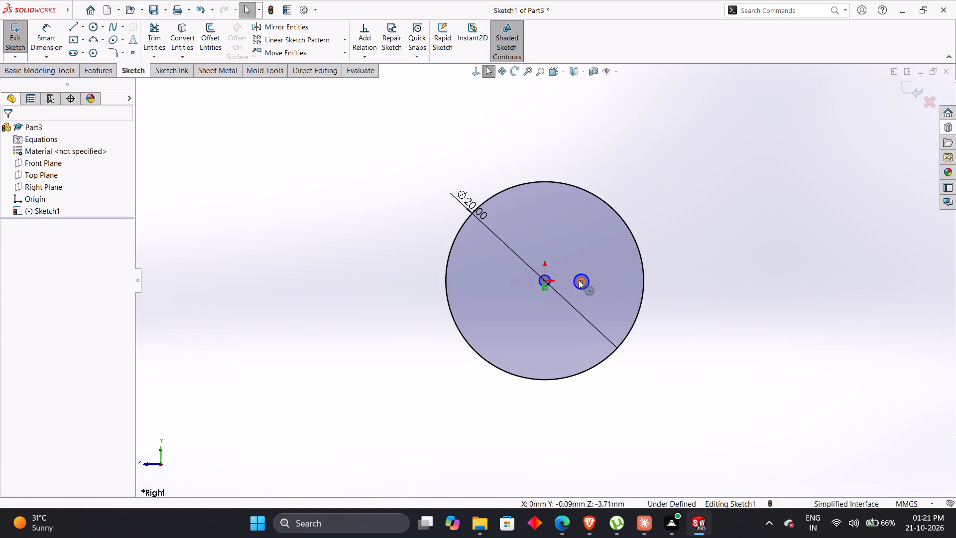
drag(581, 280, 857, 288)
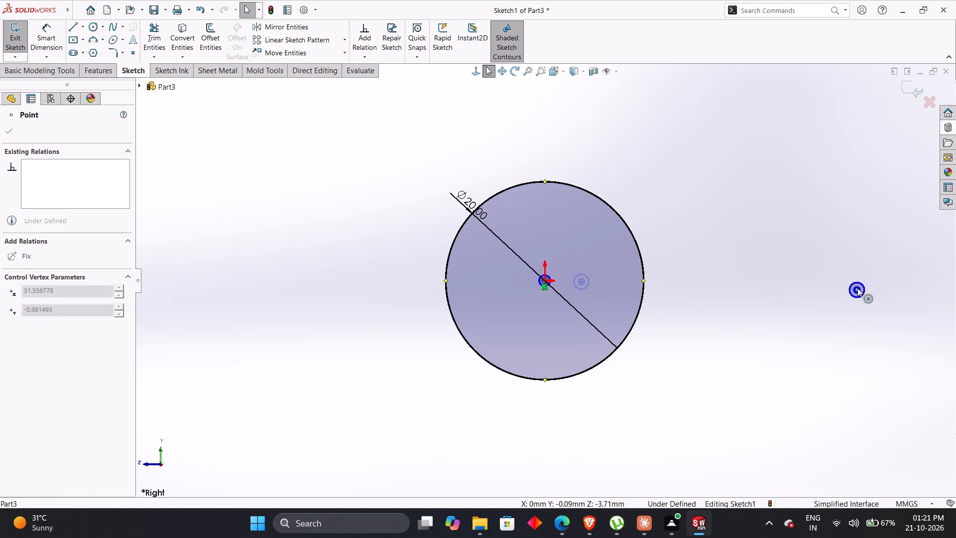
drag(857, 288, 858, 282)
key(Escape)
scroll(686, 286, down, 4)
scroll(356, 330, down, 3)
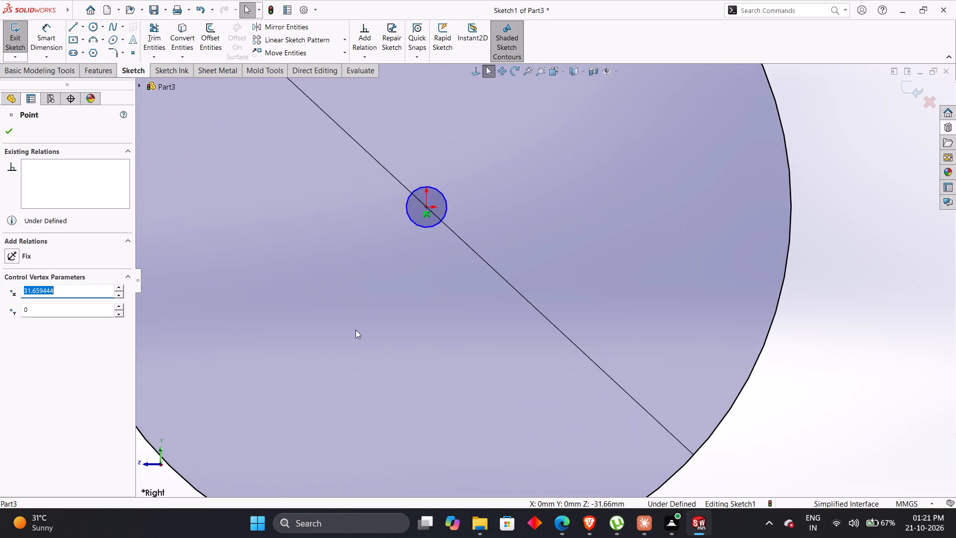
Check the drawing and dimension the small circle inside the 20 mm circle at the origin to a diameter of 26 mm.
scroll(386, 338, up, 4)
right_drag(268, 412, 257, 309)
key(alt+Tab)
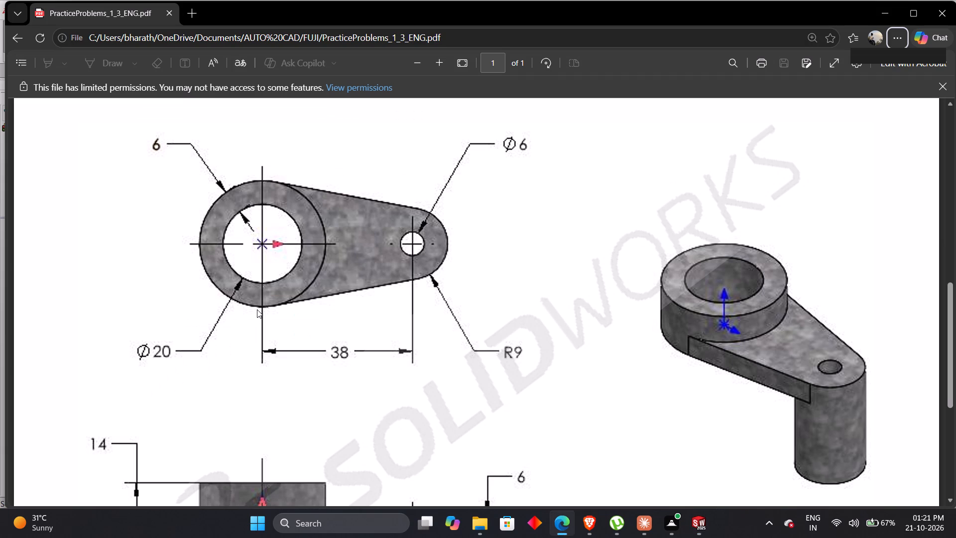
key(alt+Tab)
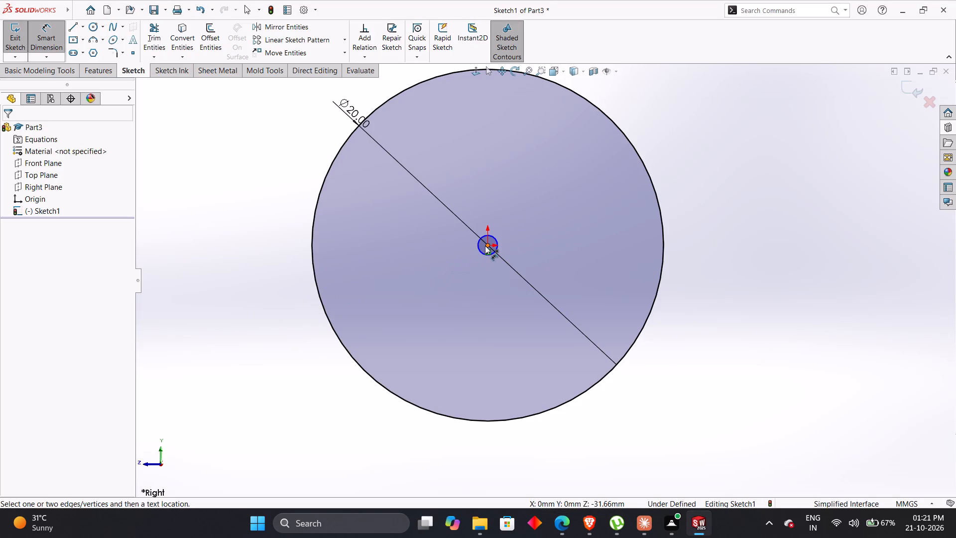
click(481, 251)
click(446, 295)
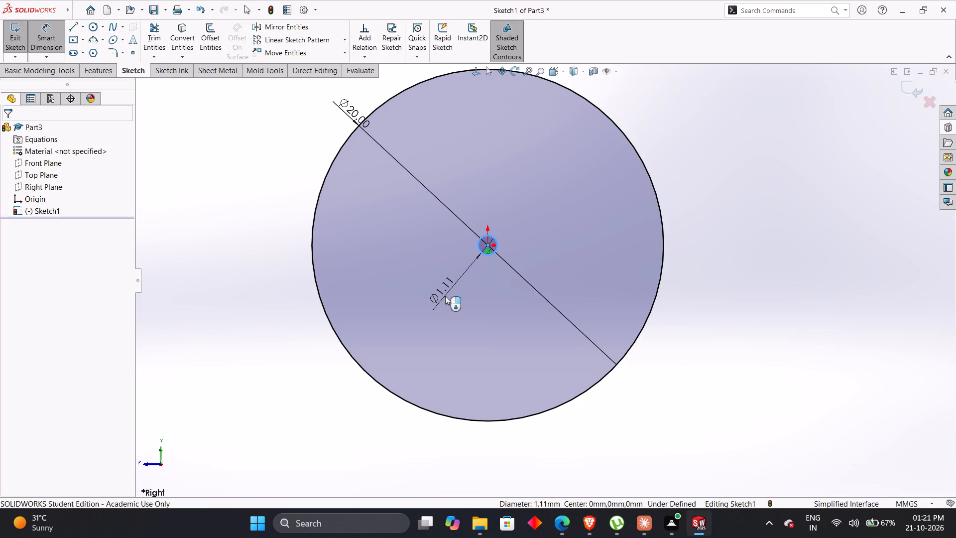
text(26)
key(Return)
scroll(445, 296, up, 3)
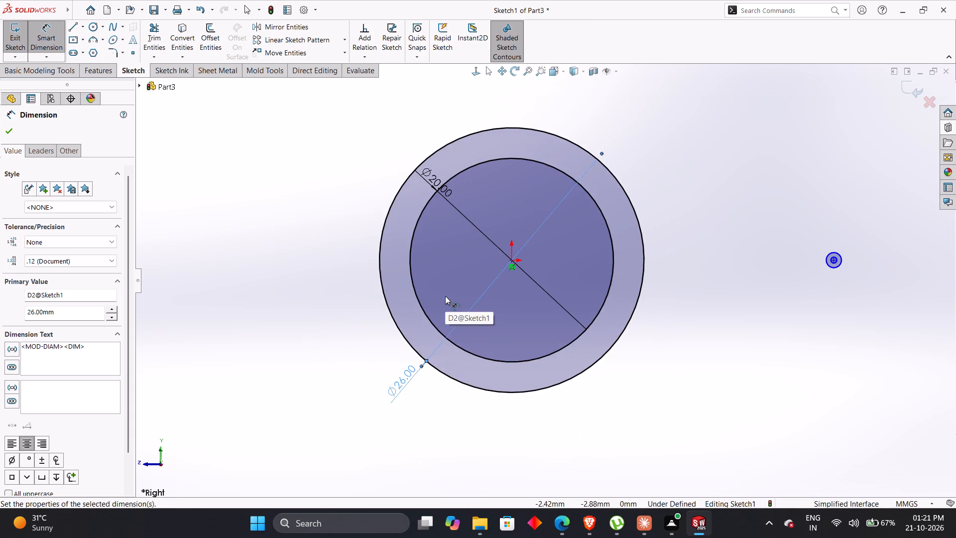
click(711, 243)
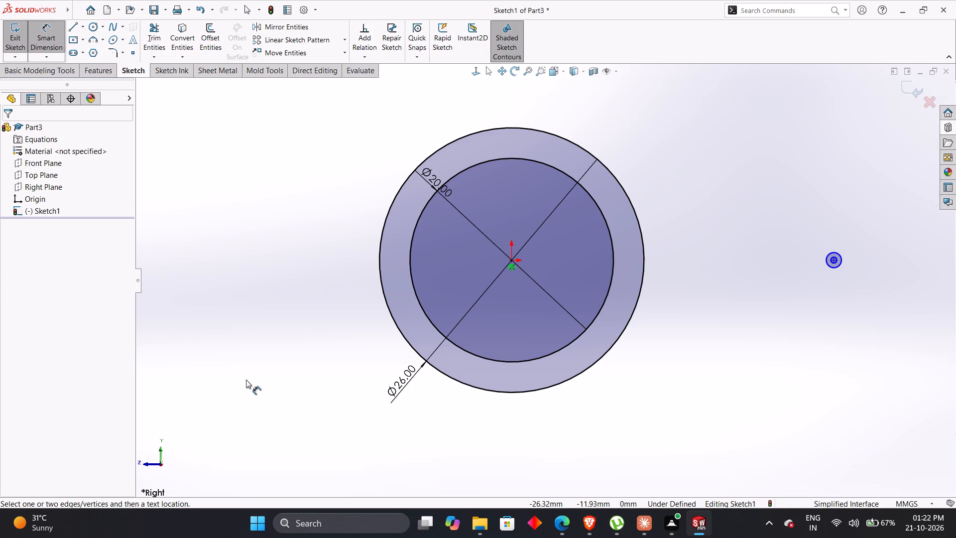
Check the drawing and dimension the outer circle of the offset concentric pair to a diameter of 6 mm.
scroll(817, 284, down, 3)
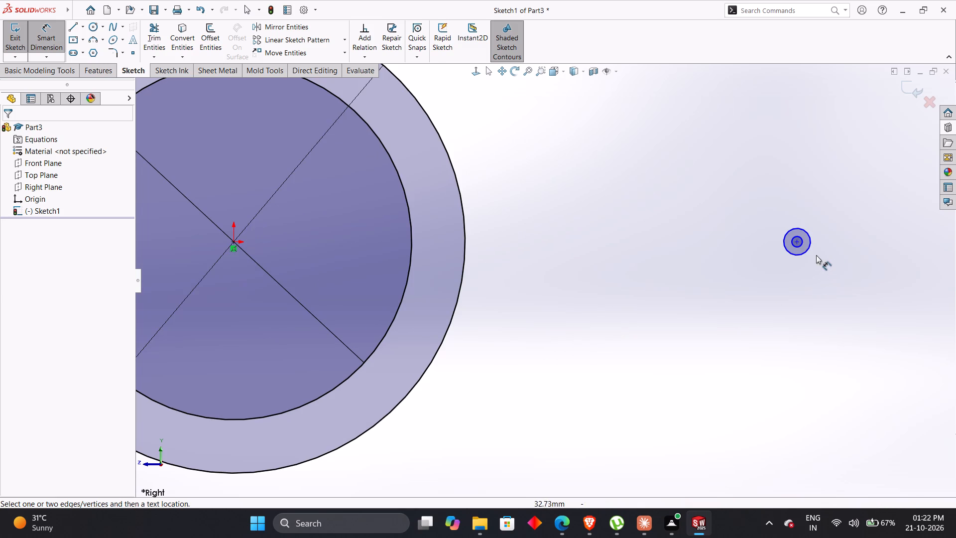
click(809, 252)
click(828, 293)
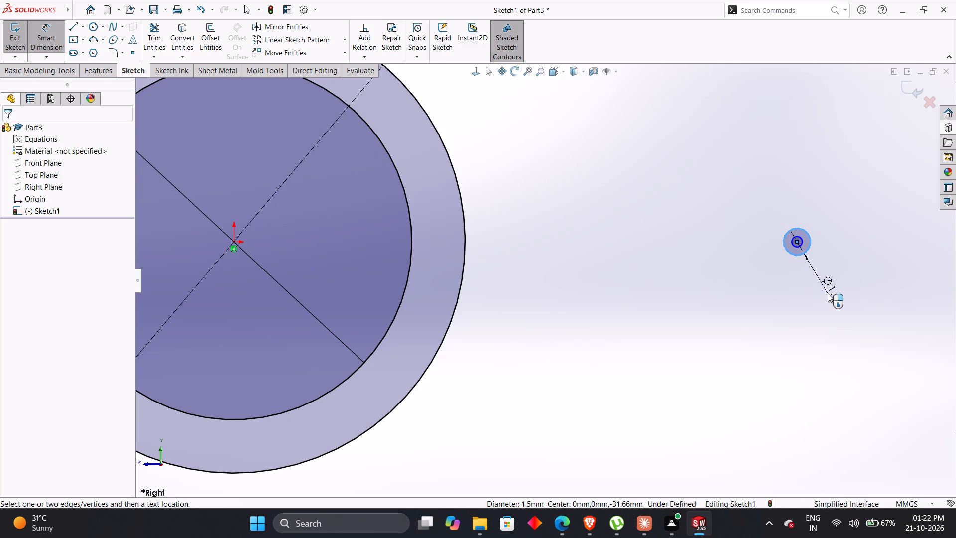
key(alt+Tab)
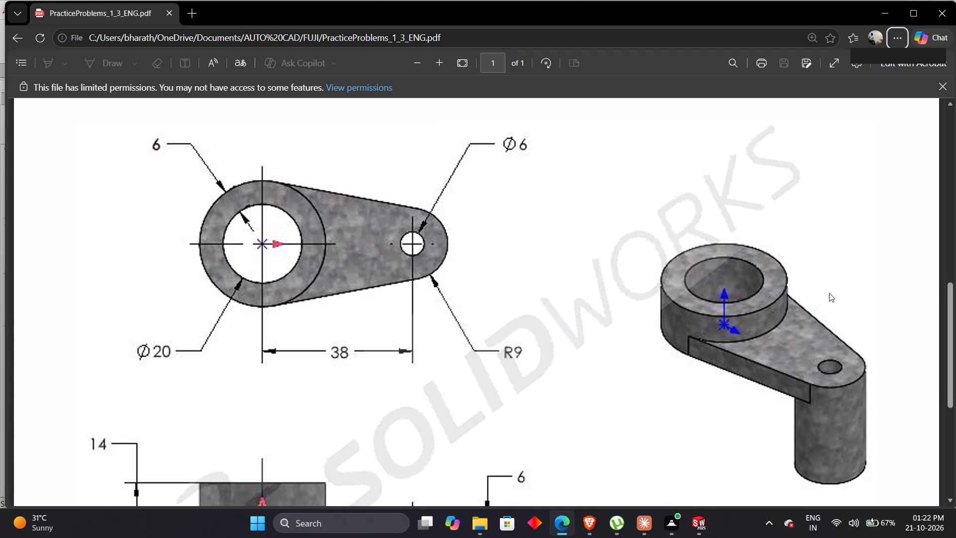
key(alt+Tab)
key(6)
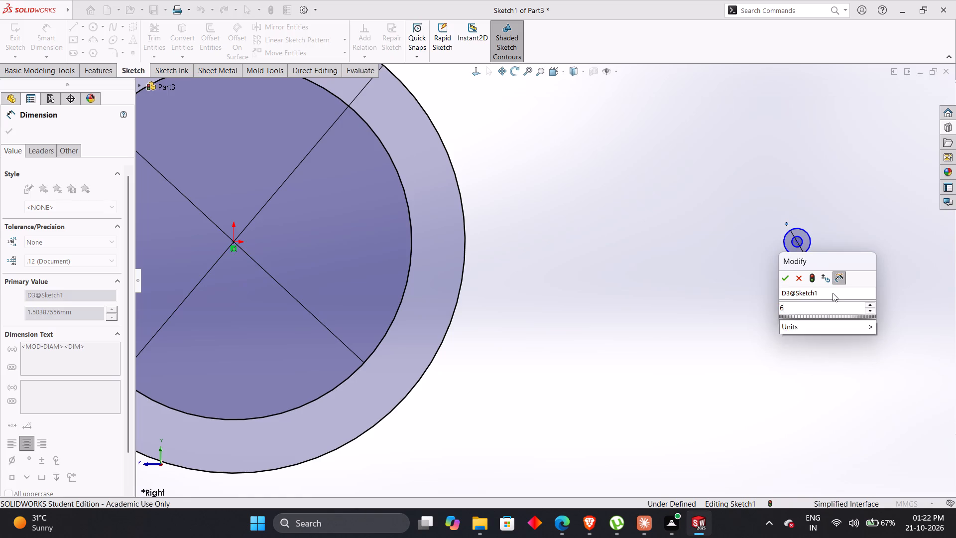
key(Return)
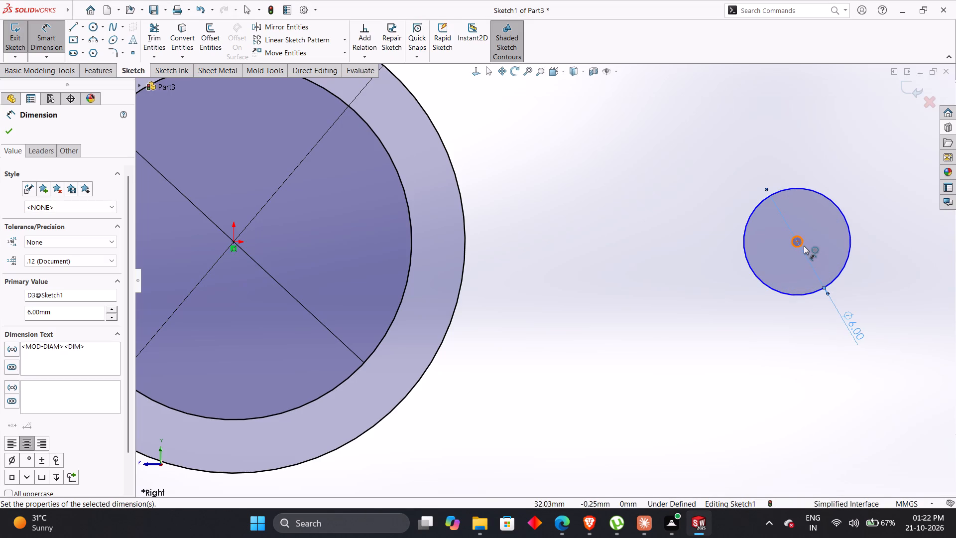
Dimension the innermost circle of the offset pair to a diameter of 18 mm, checking the R9 end on the drawing.
click(804, 246)
click(878, 235)
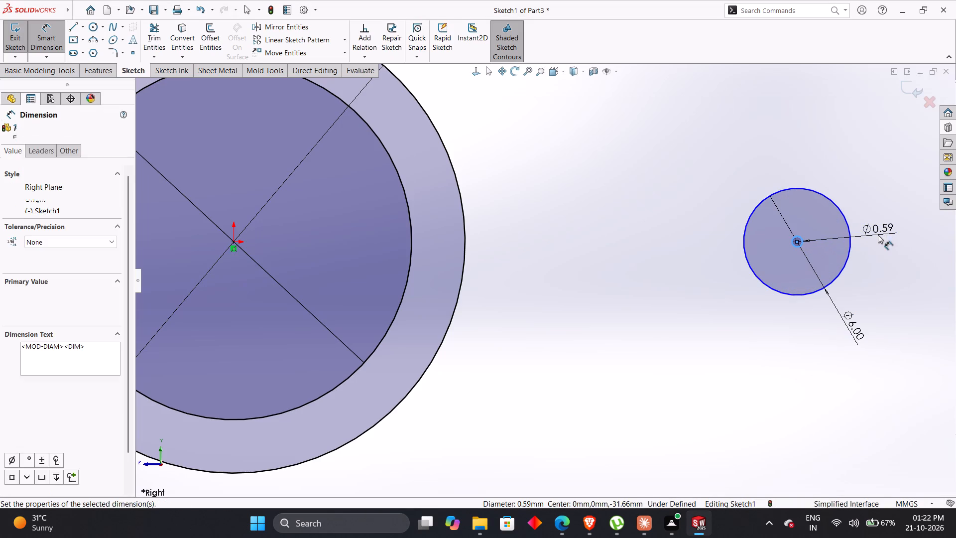
key(alt+Tab)
key(alt+Tab)
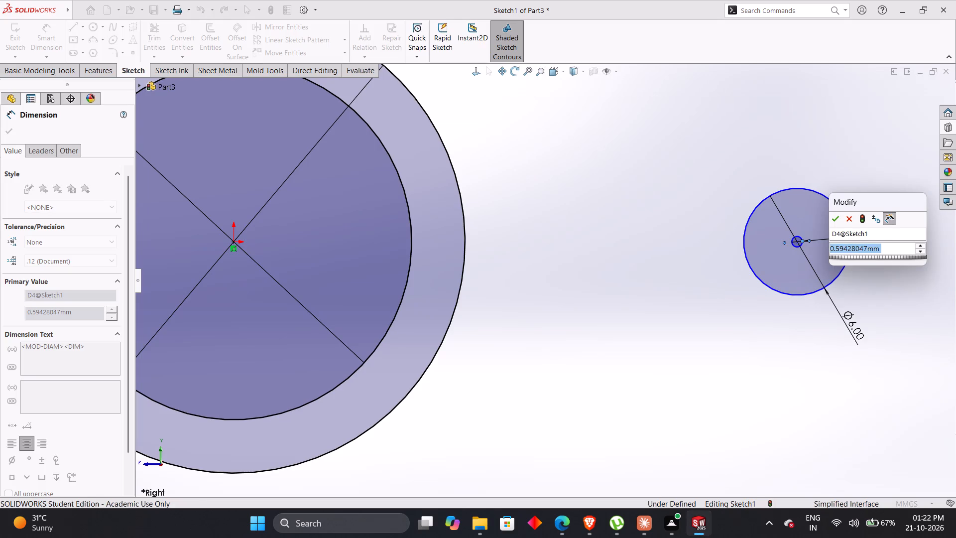
text(18)
key(Return)
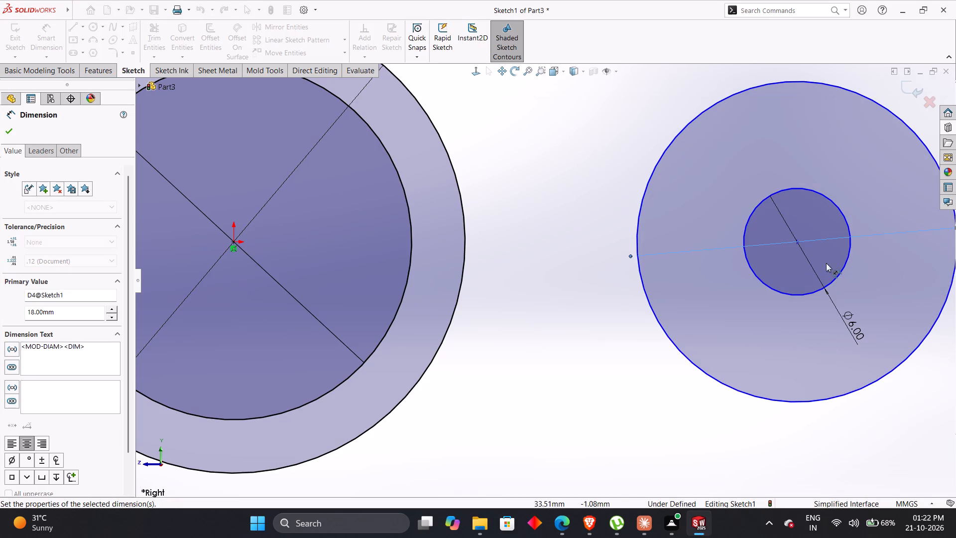
click(612, 330)
scroll(612, 332, up, 2)
key(alt+Tab)
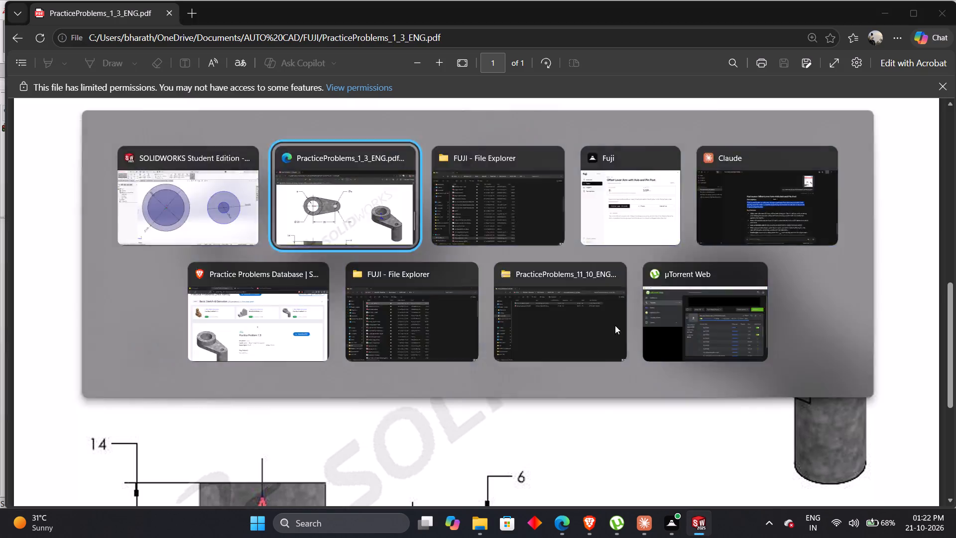
key(alt+Tab)
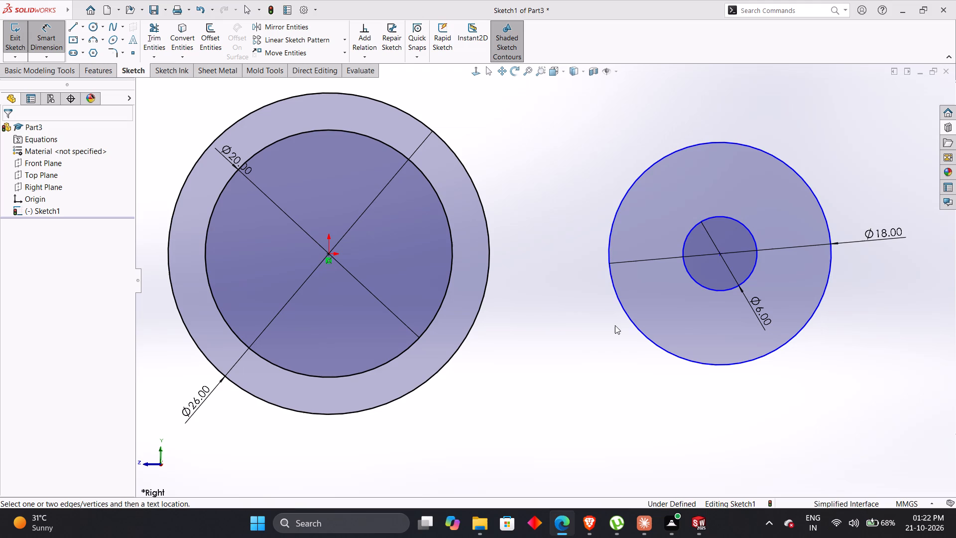
click(540, 363)
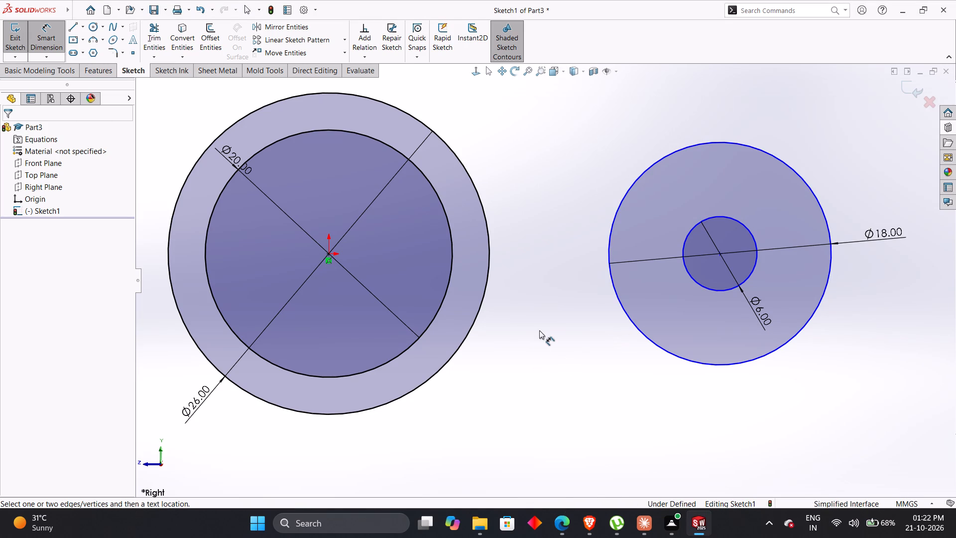
key(Escape)
key(Escape)
key(Escape)
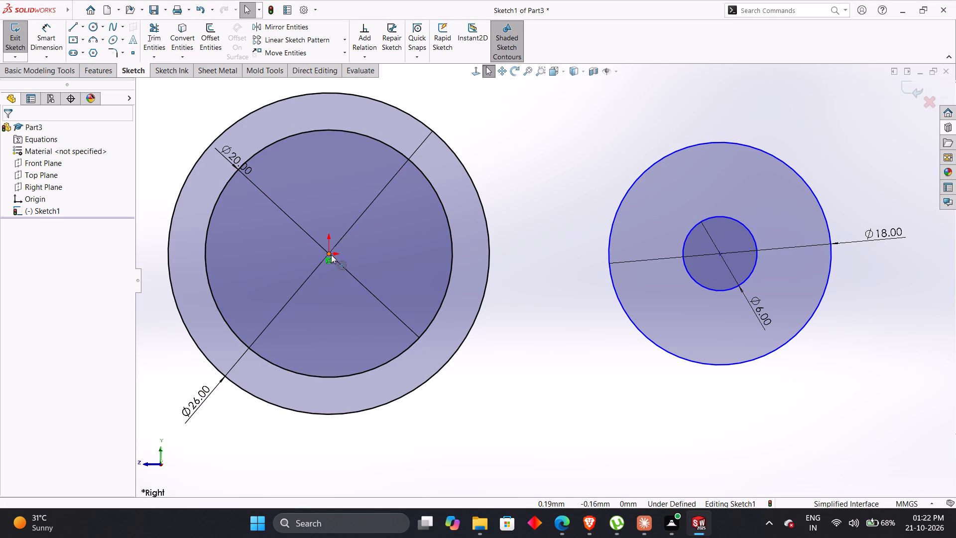
Add a horizontal relation between the origin circles' centre and the centre of the offset circle pair.
click(329, 255)
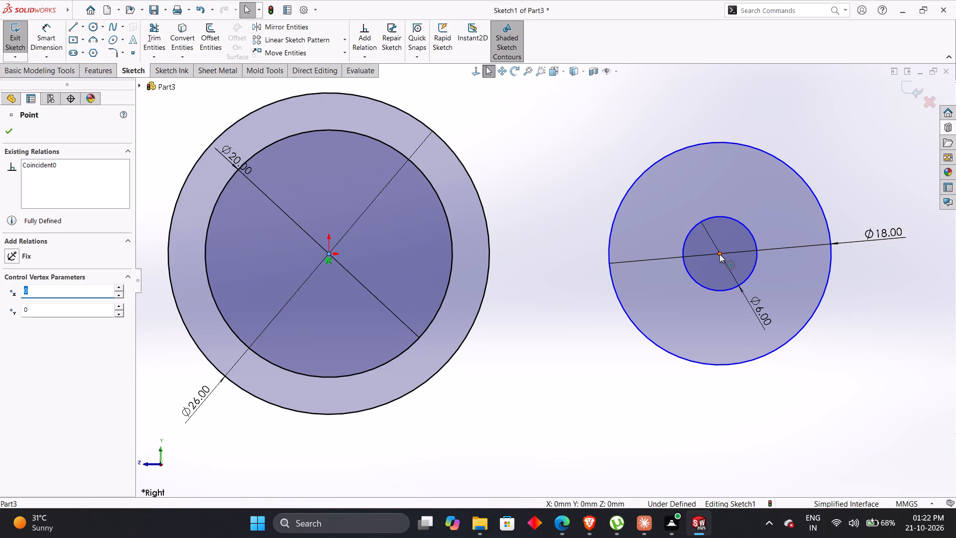
ctrl+click(719, 254)
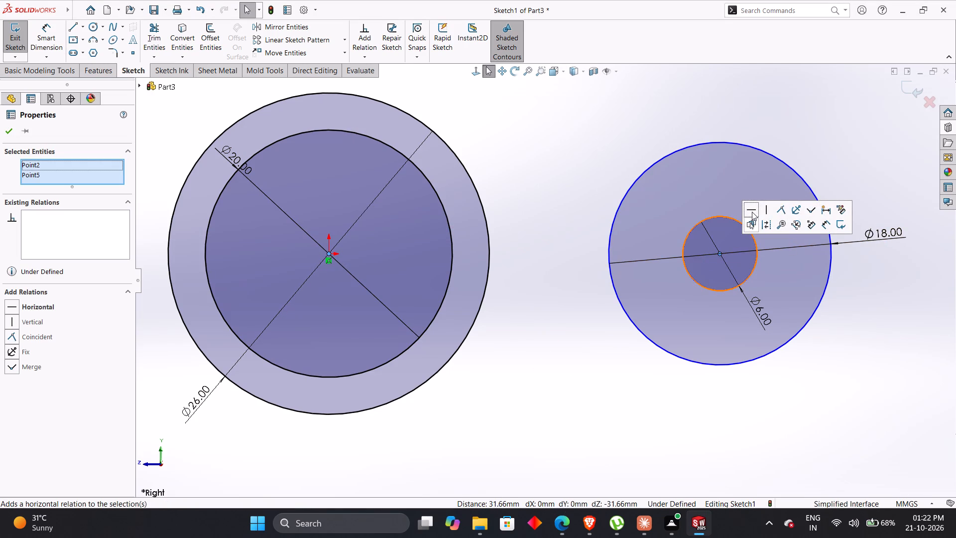
click(752, 212)
click(557, 346)
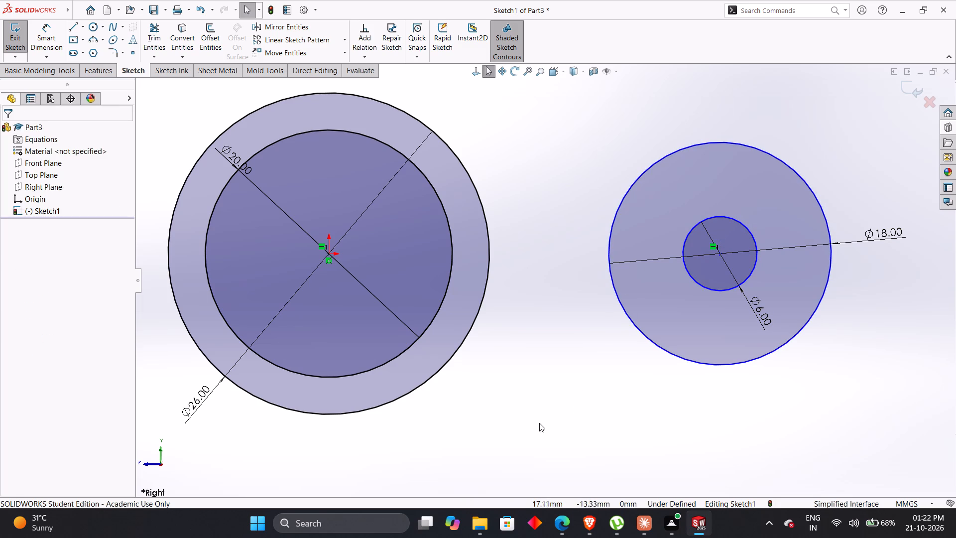
Check the drawing and dimension the horizontal distance between the two circle centres to 38 mm.
key(alt+Tab)
key(alt+Tab)
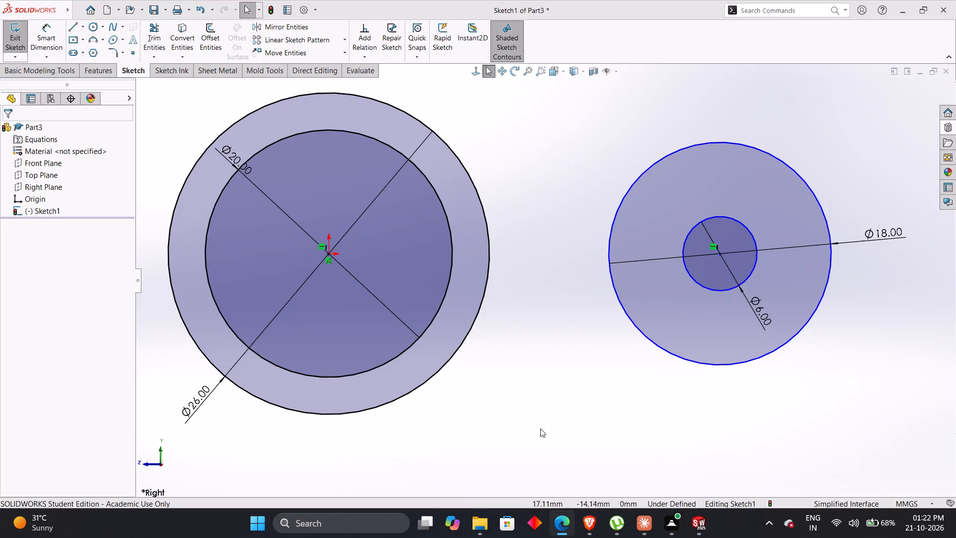
right_drag(546, 452, 544, 304)
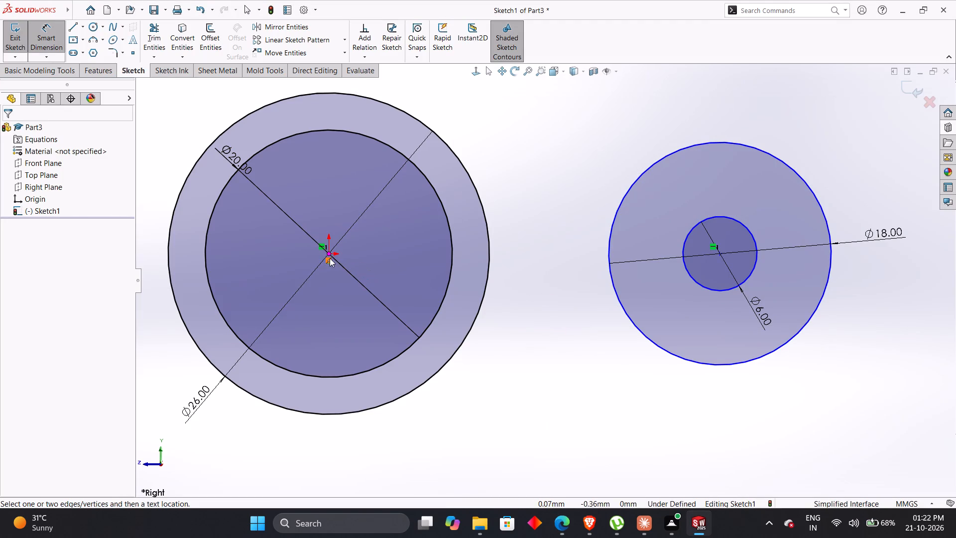
click(329, 254)
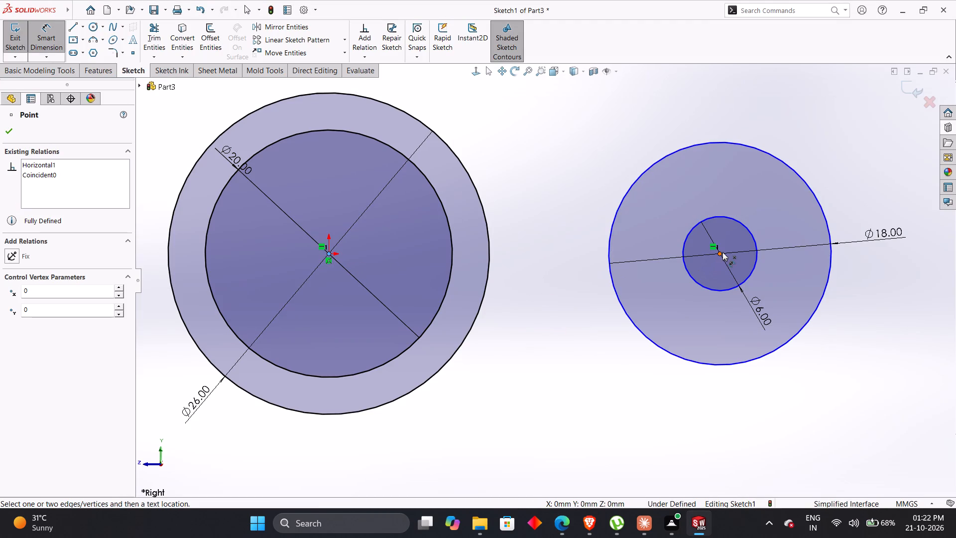
click(721, 252)
click(525, 449)
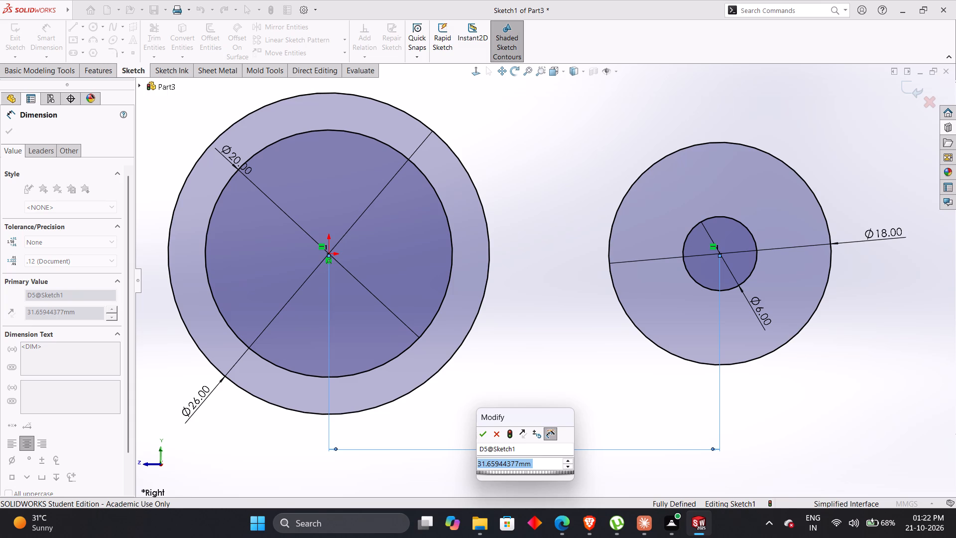
key(3)
key(8)
key(Return)
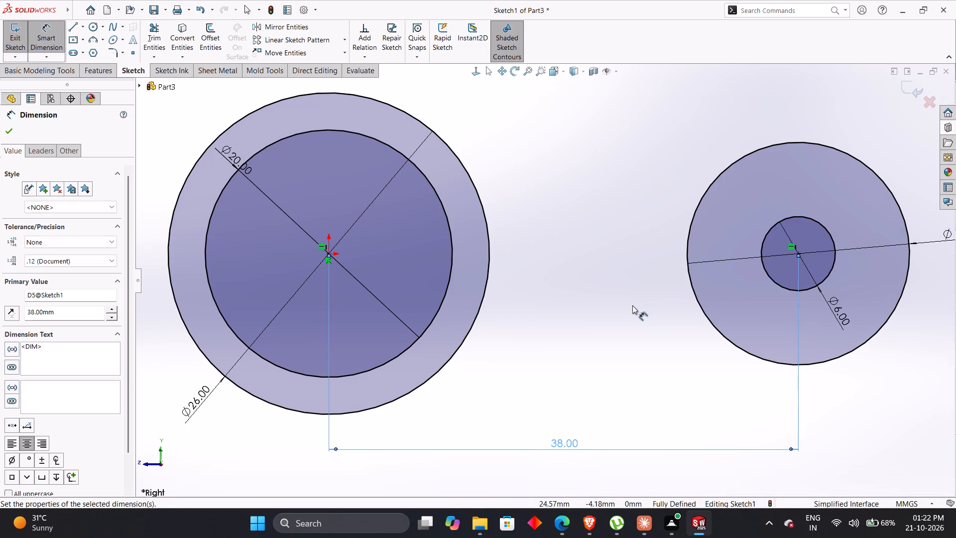
click(637, 324)
scroll(625, 329, up, 2)
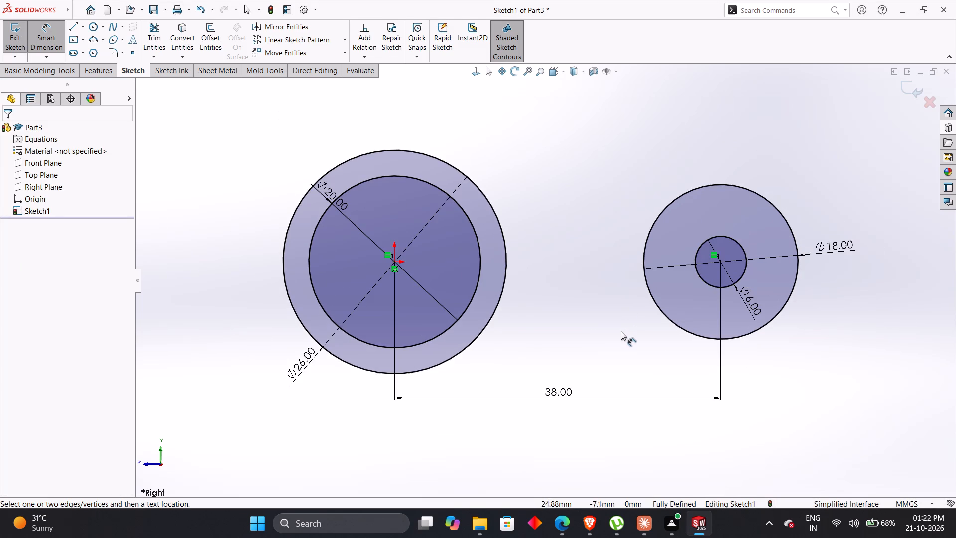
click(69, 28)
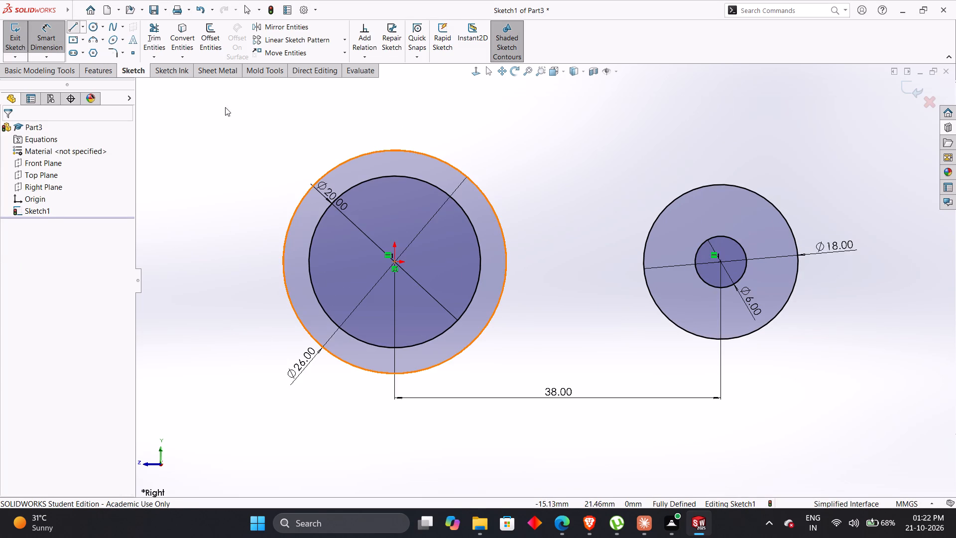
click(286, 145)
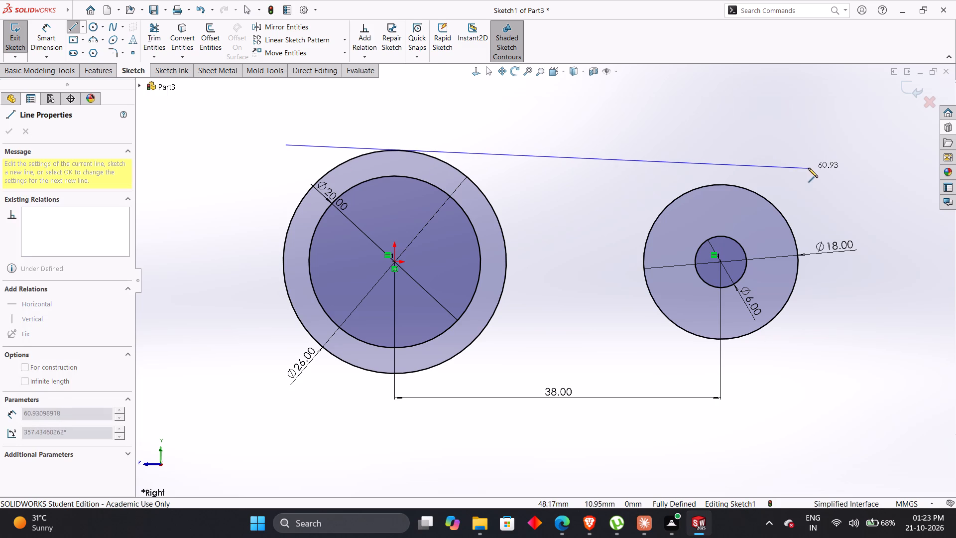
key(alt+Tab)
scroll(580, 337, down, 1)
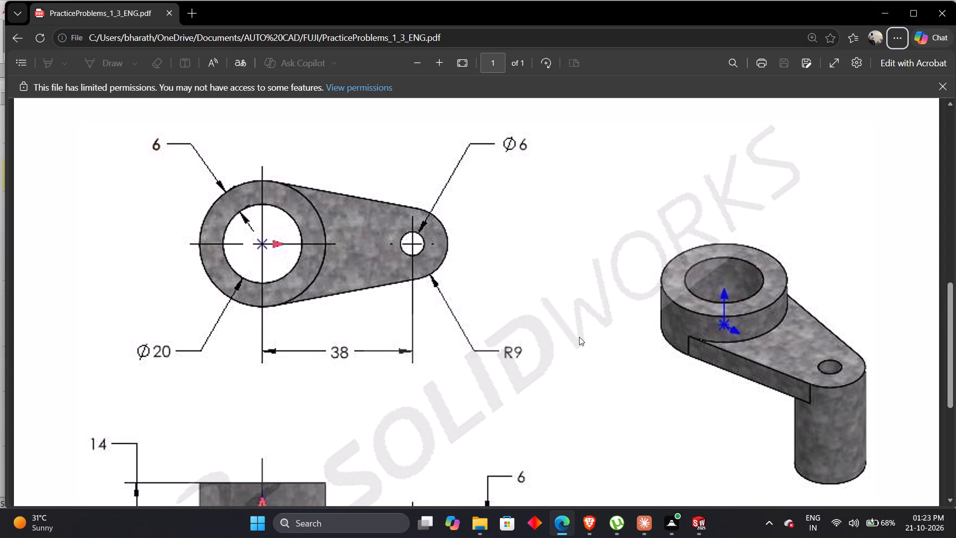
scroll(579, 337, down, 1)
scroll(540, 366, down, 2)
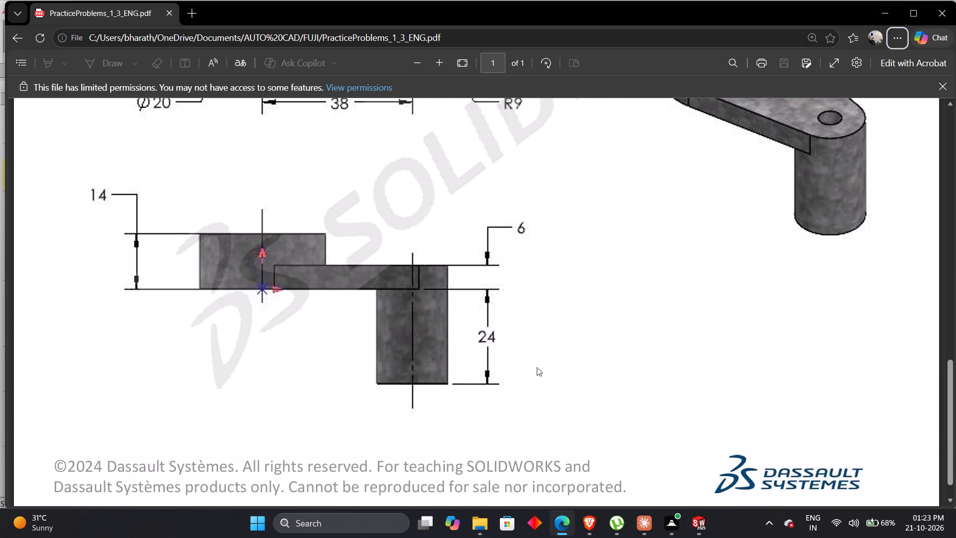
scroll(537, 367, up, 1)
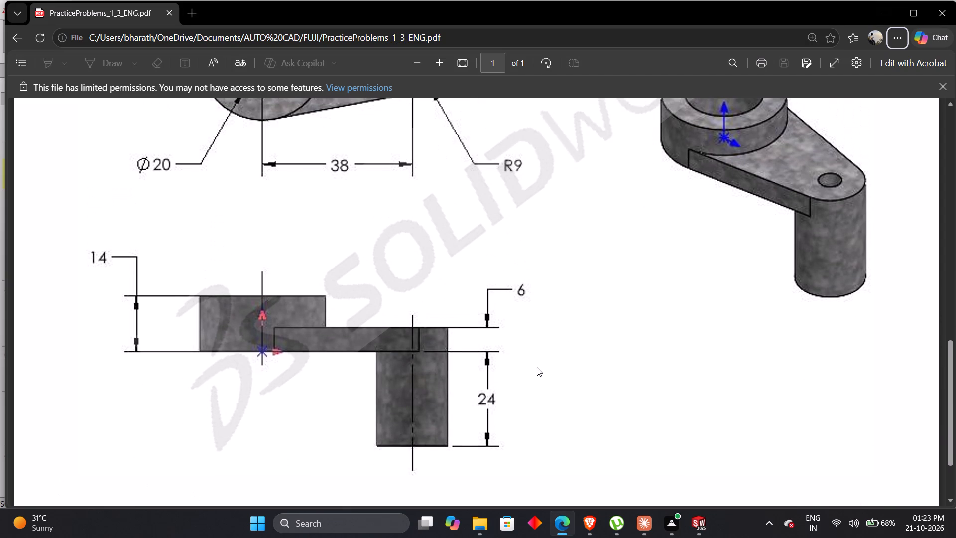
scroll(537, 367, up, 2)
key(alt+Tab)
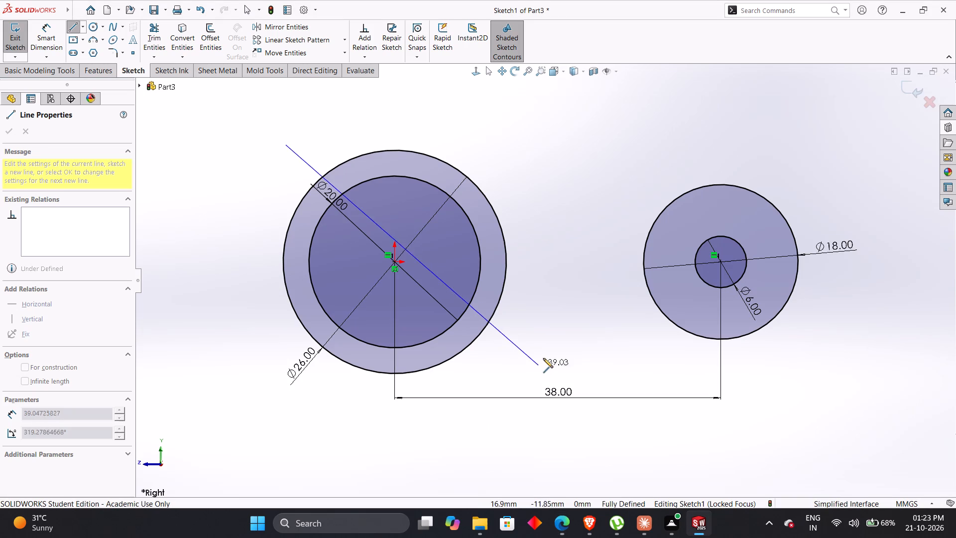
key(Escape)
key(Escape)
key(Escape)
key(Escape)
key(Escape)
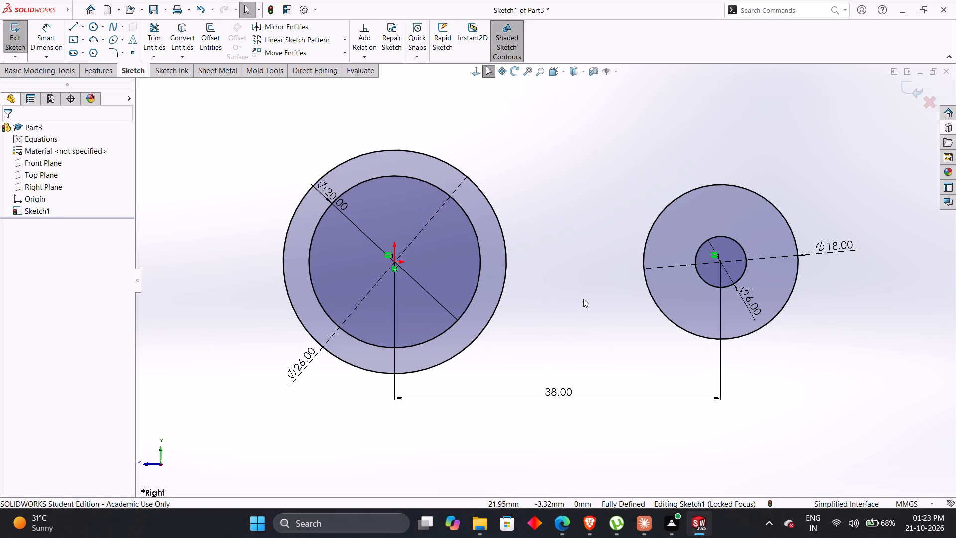
Extrude the ring region between the 26 mm and 20 mm circles to a blind depth of 14 mm.
middle_drag(575, 337, 565, 223)
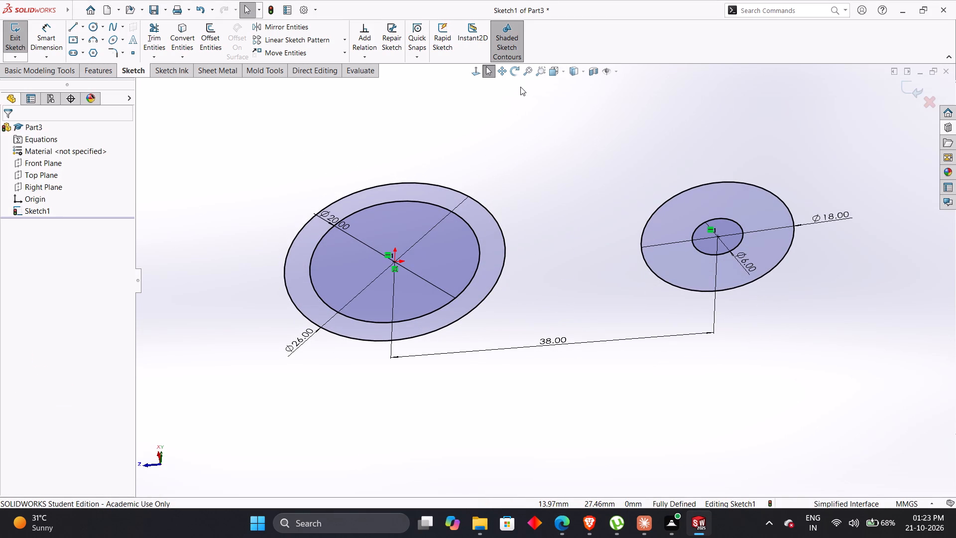
key(shift+e)
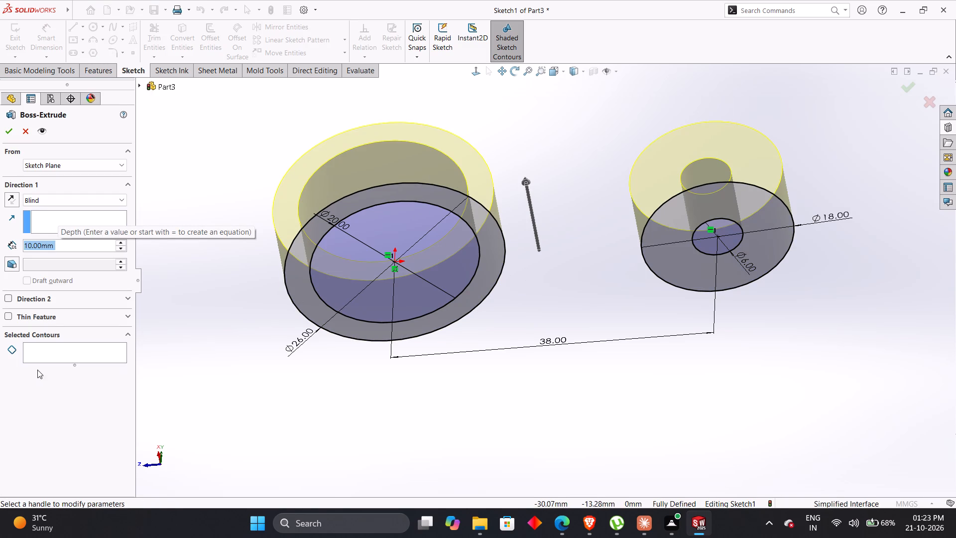
click(56, 345)
click(302, 276)
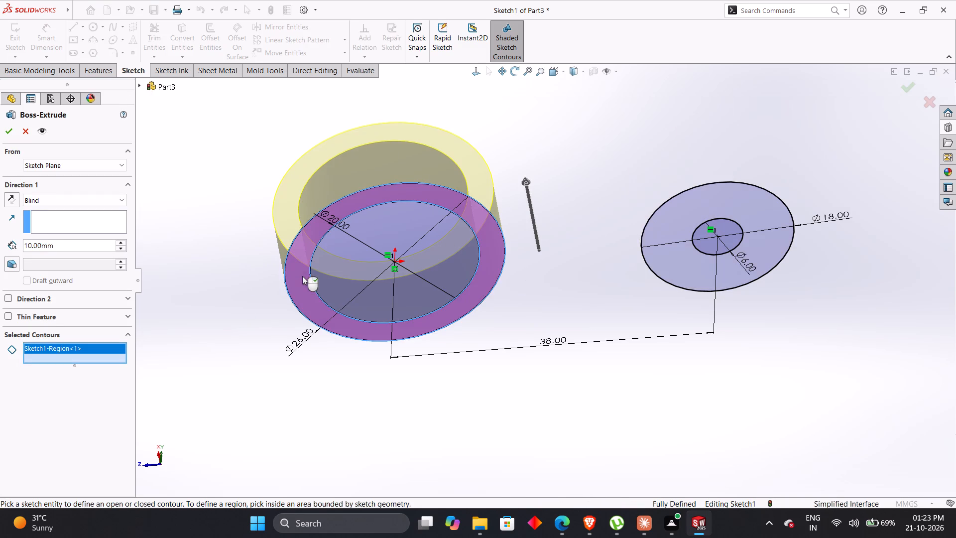
drag(63, 240, 27, 249)
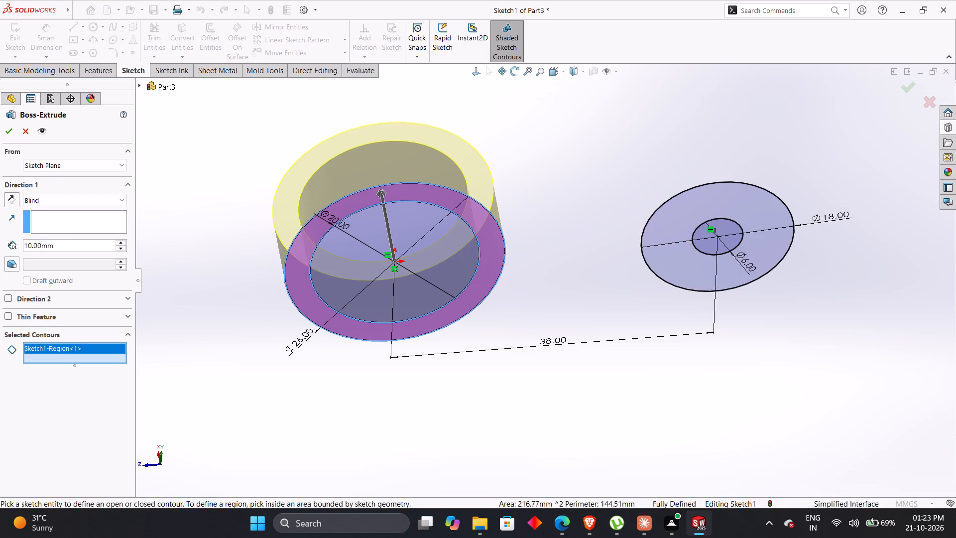
drag(27, 249, 58, 245)
drag(59, 245, 19, 245)
key(alt+Tab)
key(alt+Tab)
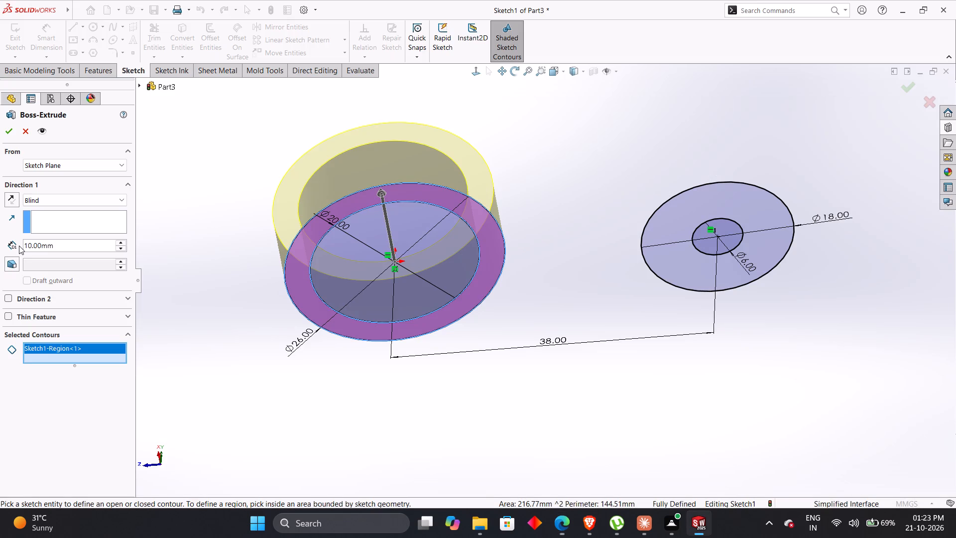
key(1)
drag(57, 244, 16, 251)
text(14)
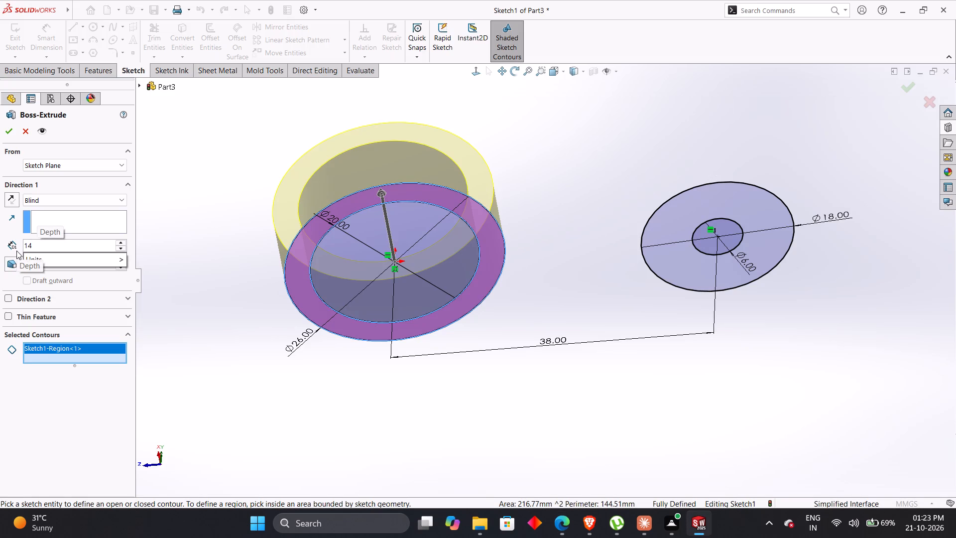
key(Return)
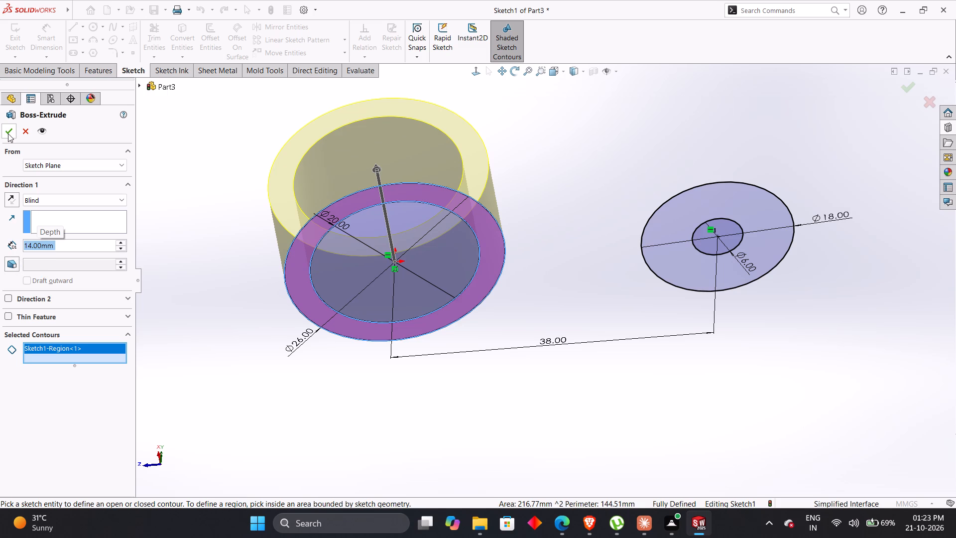
click(8, 134)
click(184, 272)
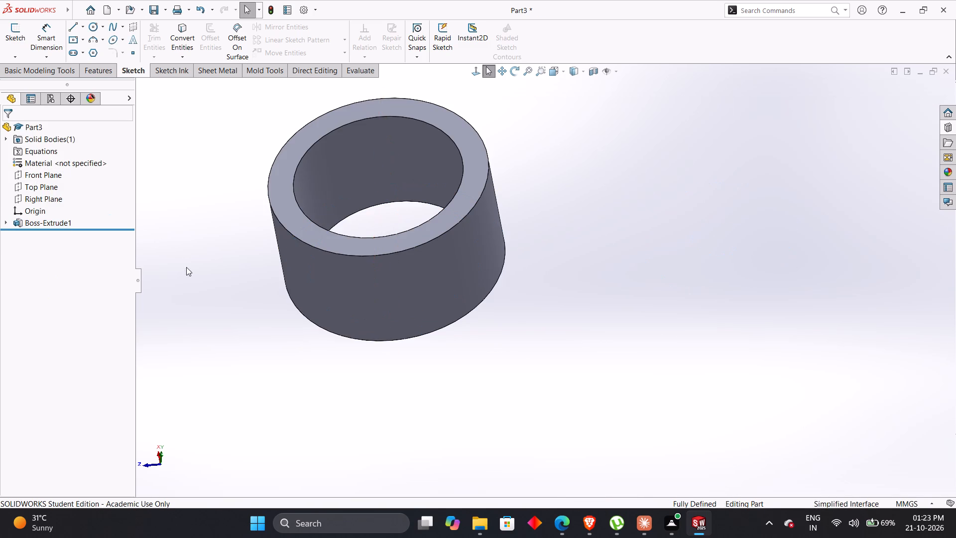
Show the circle-profile sketch absorbed under the ring extrusion so its remaining contours can be reused.
click(5, 223)
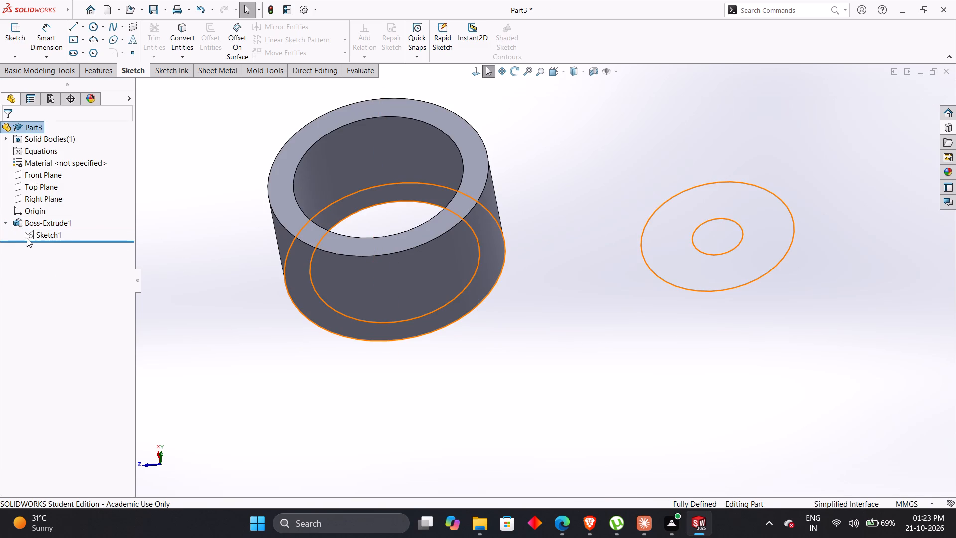
click(27, 238)
click(38, 223)
click(214, 323)
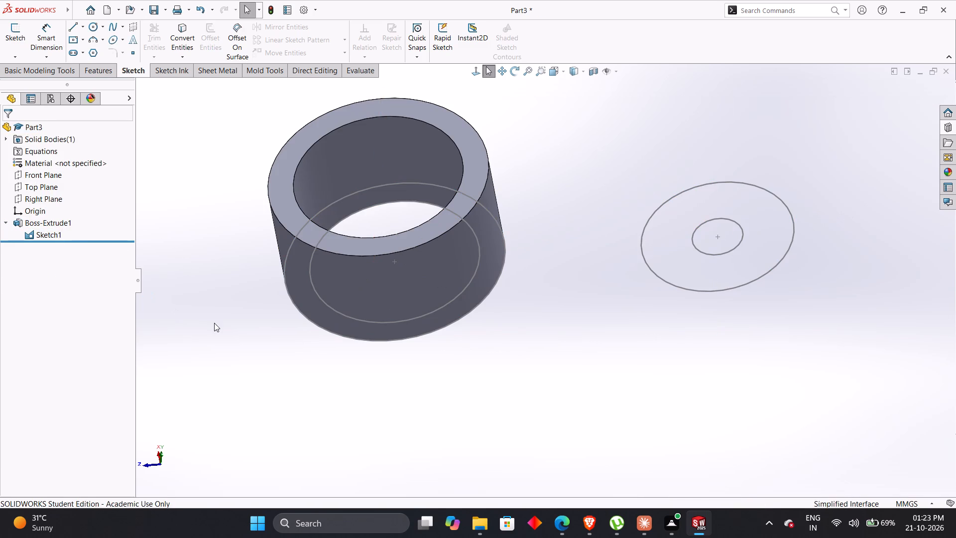
Extrude the 18 mm circle contour as a solid cylinder 24 mm deep, opposite to the ring's direction, checking the drawing for its length.
click(92, 69)
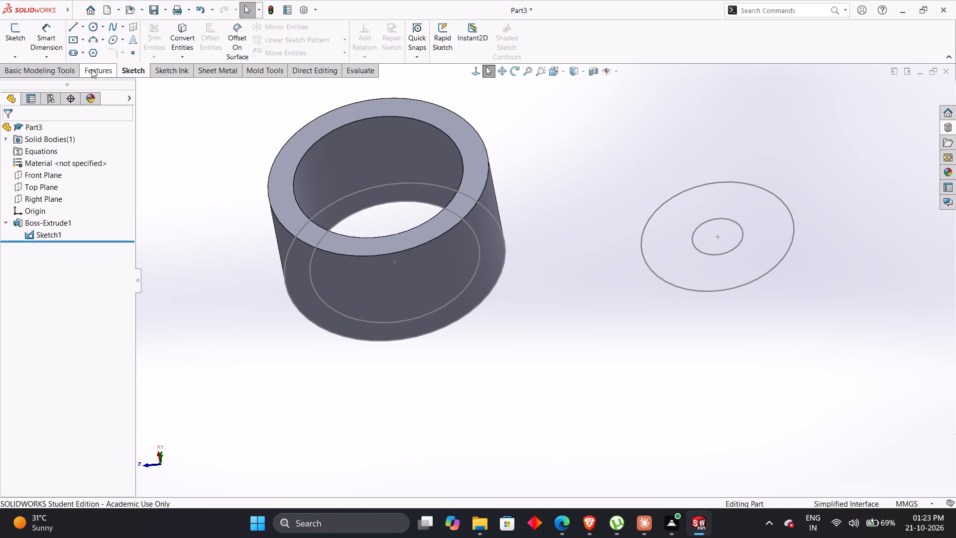
click(11, 37)
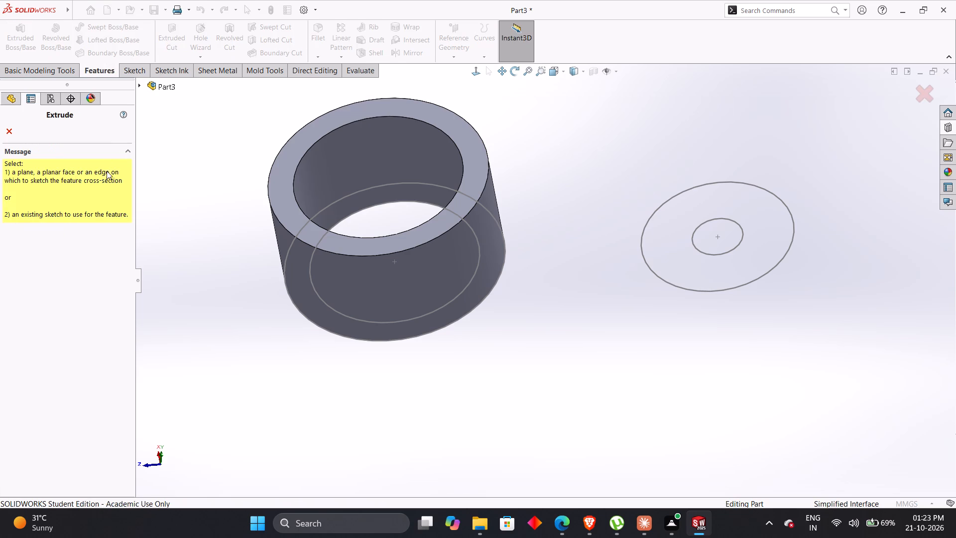
click(697, 186)
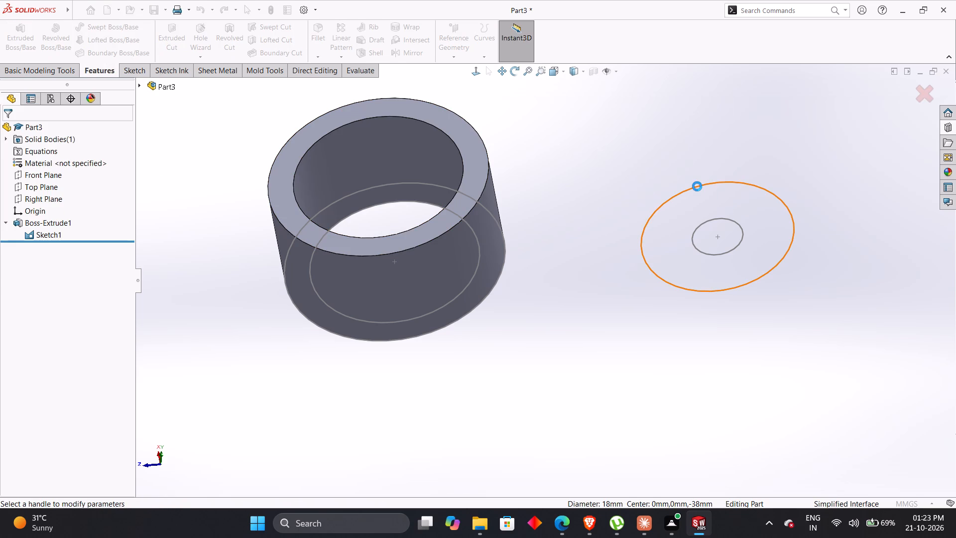
drag(698, 144, 698, 209)
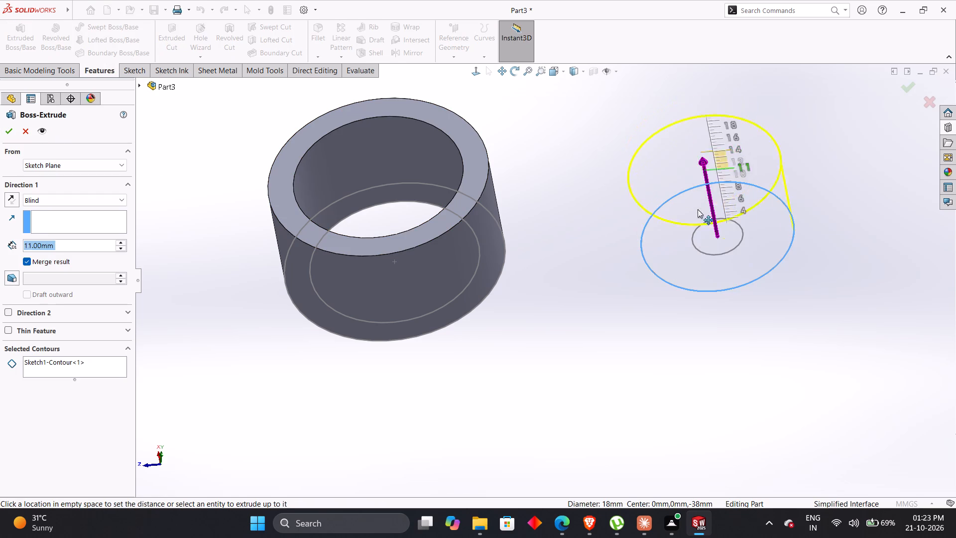
drag(698, 209, 710, 327)
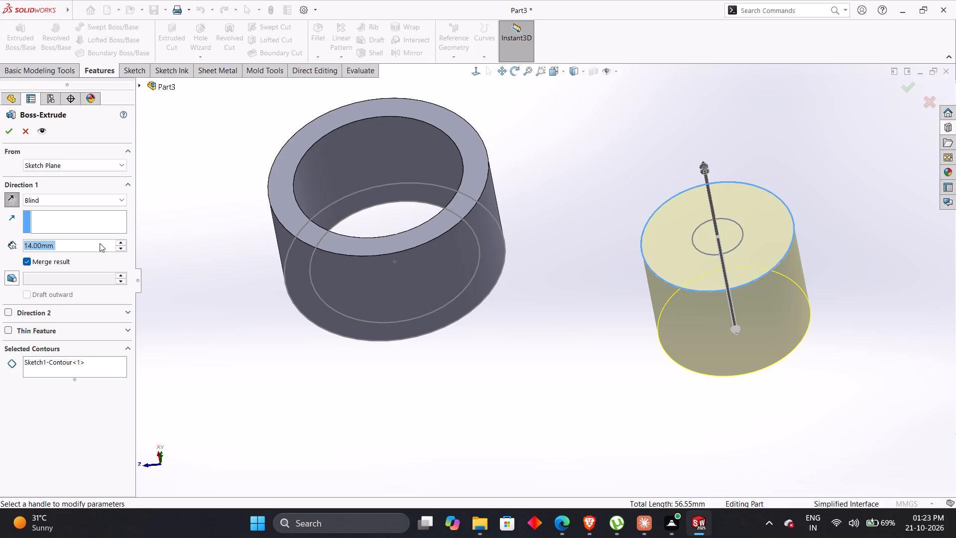
key(alt+Tab)
scroll(189, 341, down, 1)
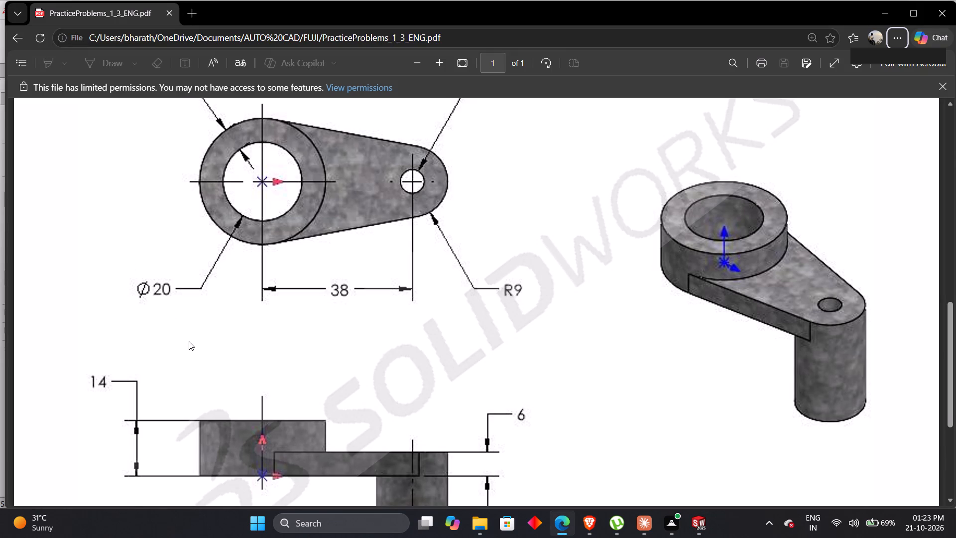
scroll(189, 342, down, 1)
key(alt+Tab)
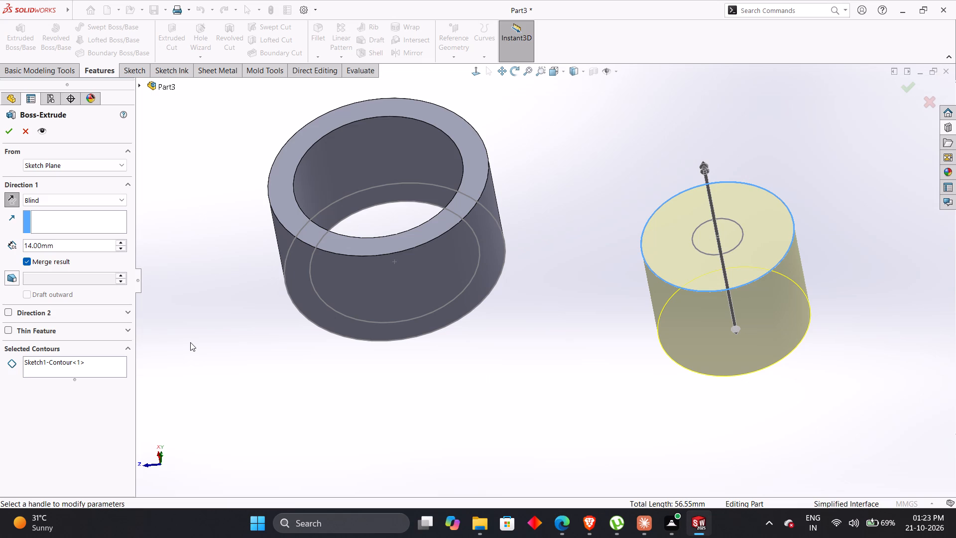
drag(68, 243, 49, 238)
key(2)
key(4)
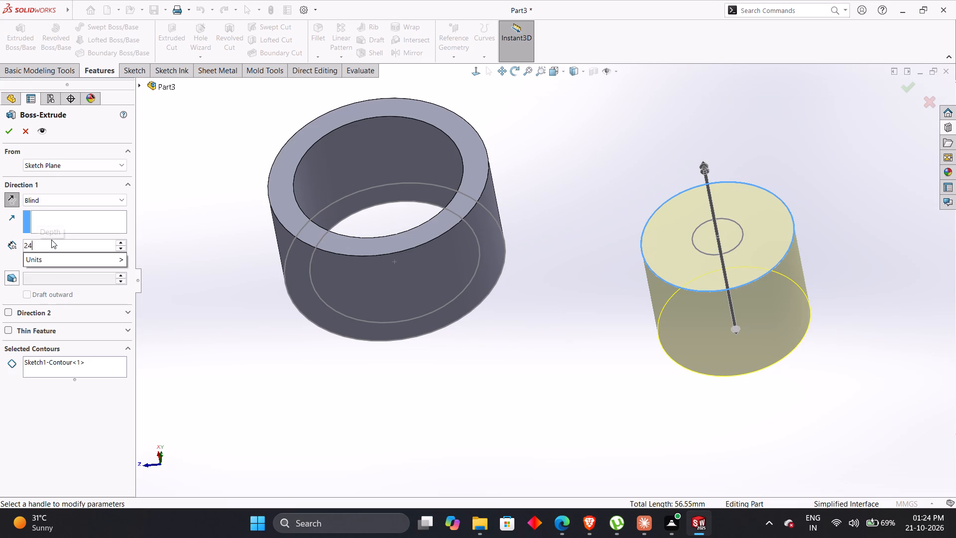
key(Return)
click(6, 135)
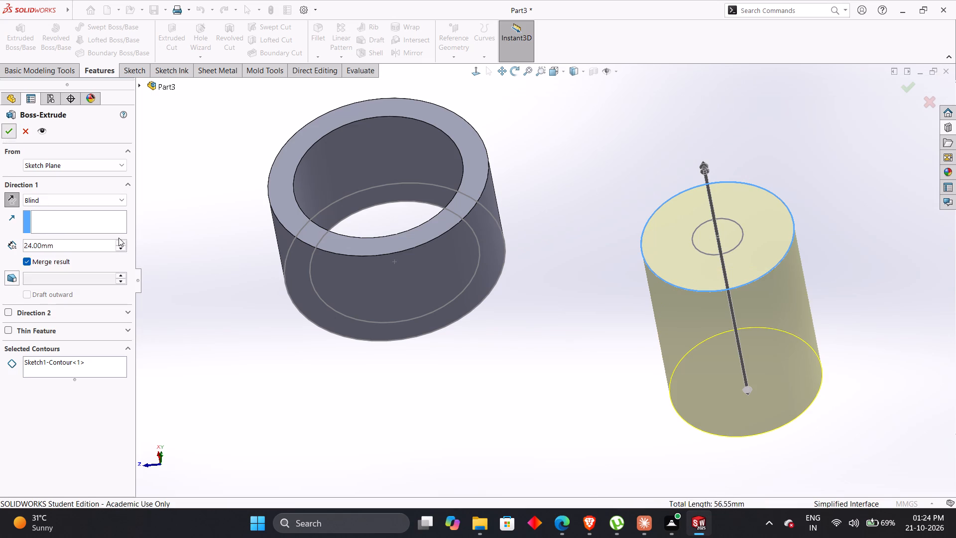
click(254, 302)
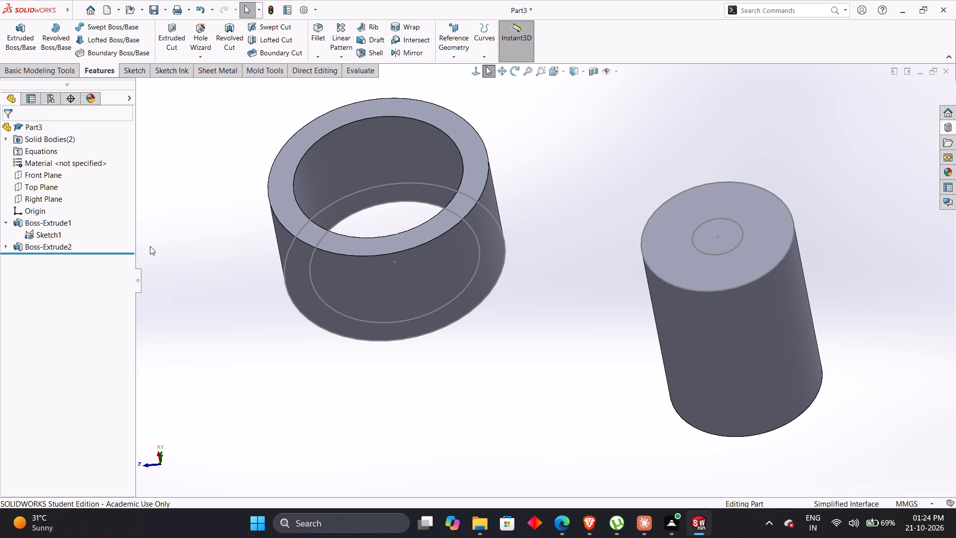
Hide the shared circle-profile sketch again.
right_click(30, 232)
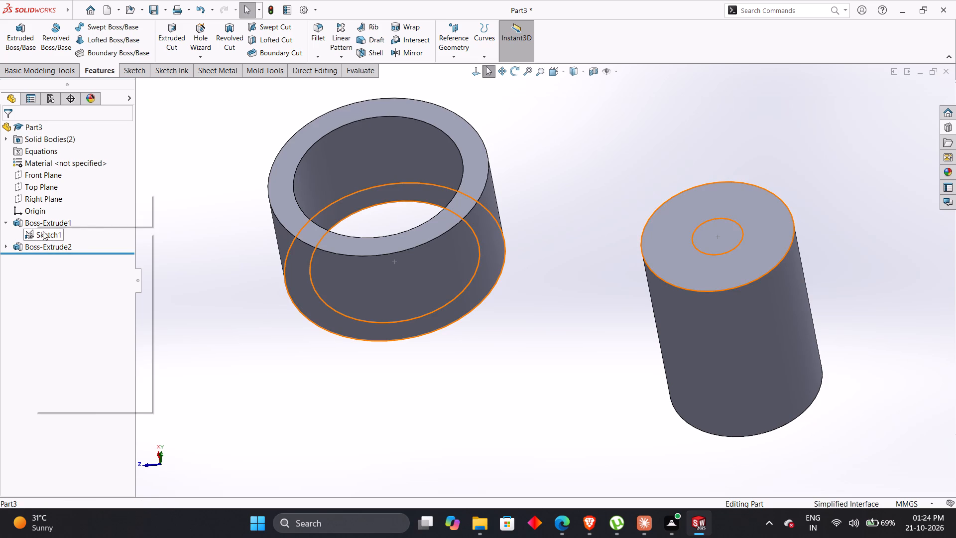
click(42, 220)
click(180, 296)
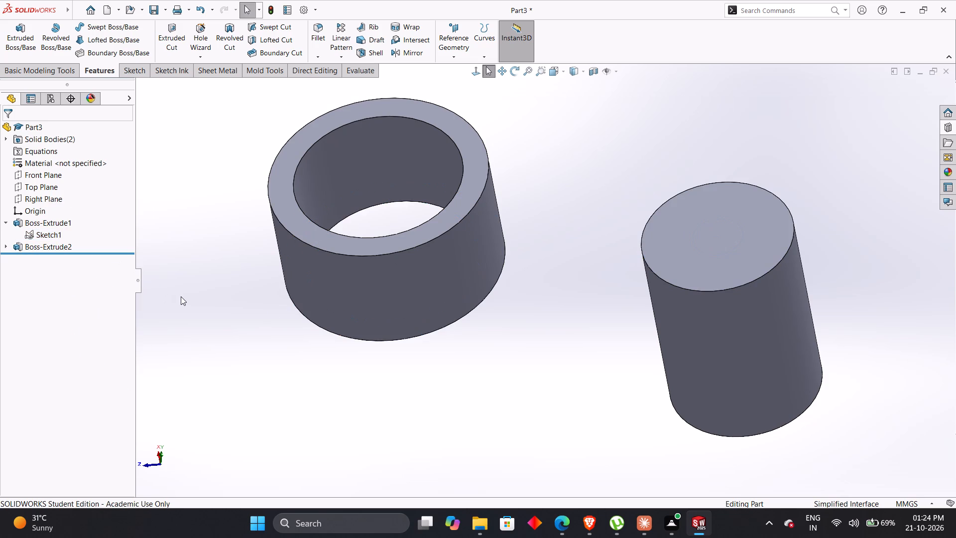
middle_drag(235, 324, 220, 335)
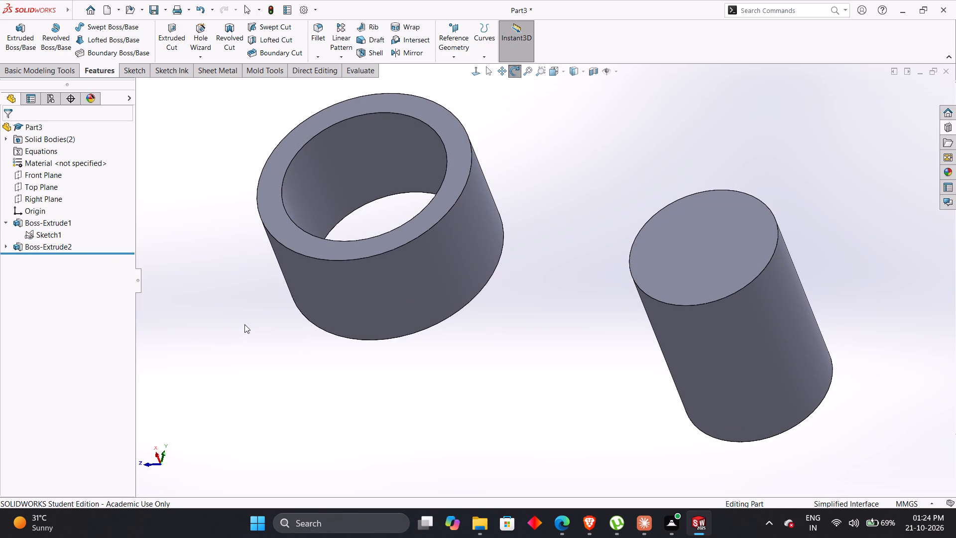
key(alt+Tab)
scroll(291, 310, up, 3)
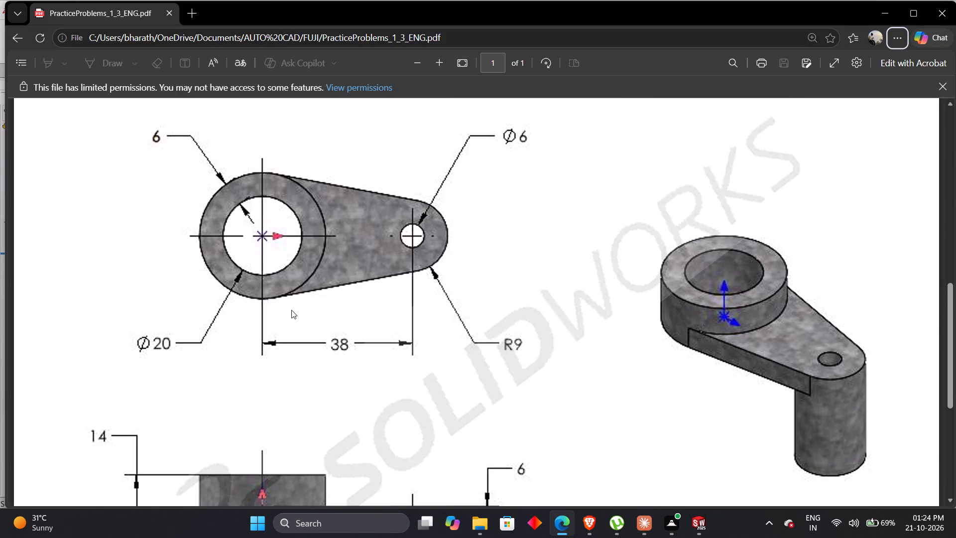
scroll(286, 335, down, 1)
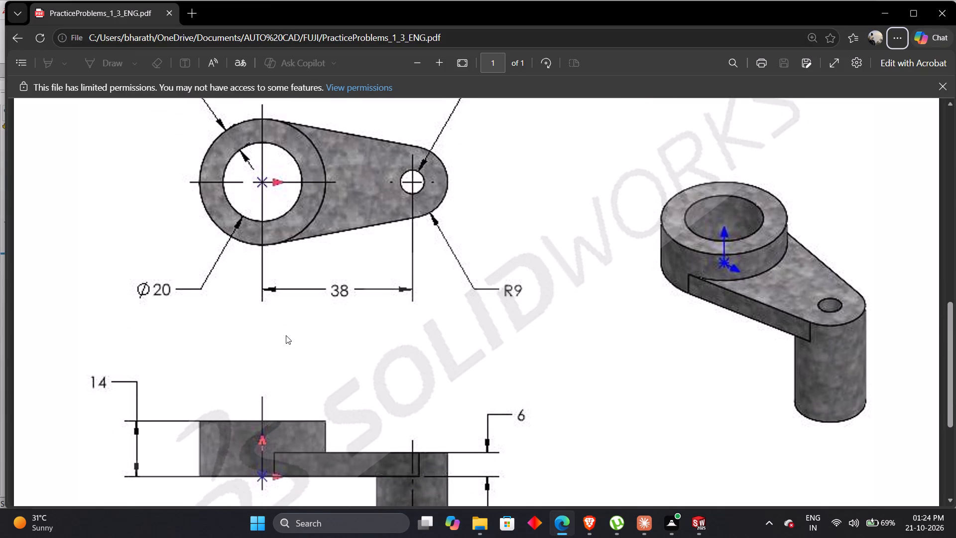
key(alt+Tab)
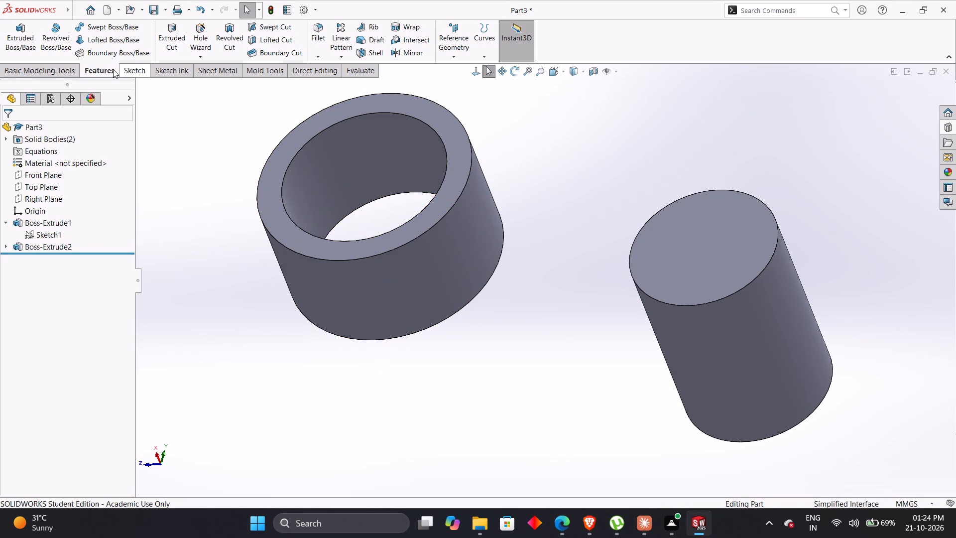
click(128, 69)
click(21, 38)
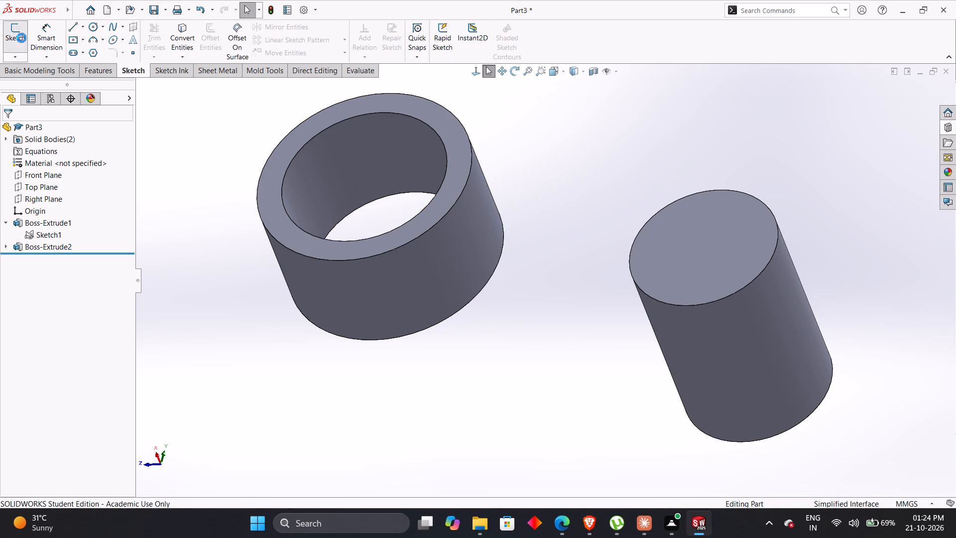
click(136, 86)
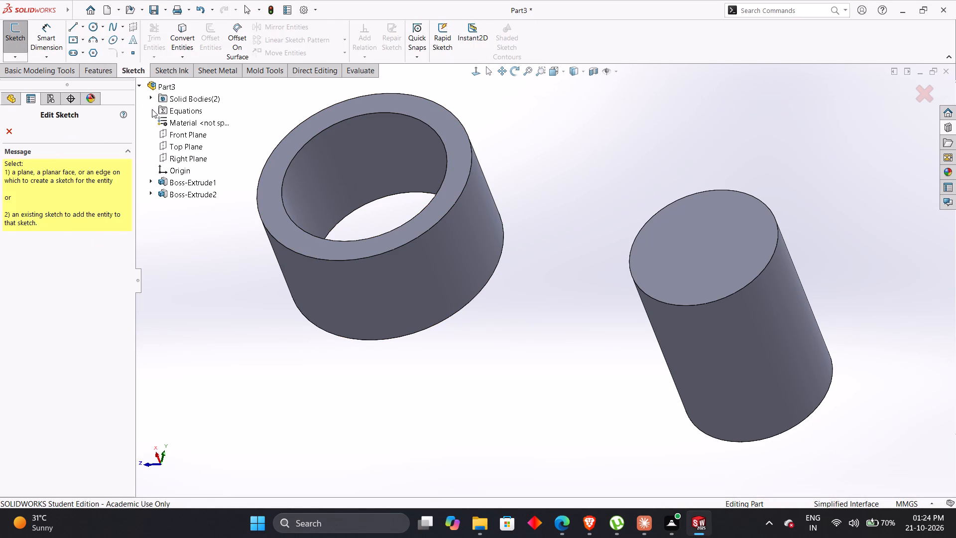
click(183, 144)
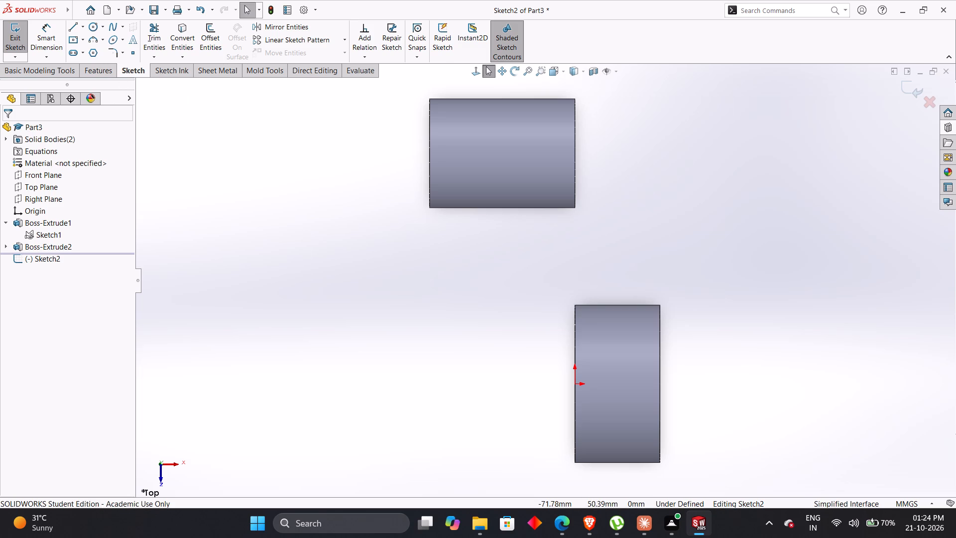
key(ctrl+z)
Start a new sketch on the Right Plane for the arm connecting the ring and the cylinder.
click(16, 40)
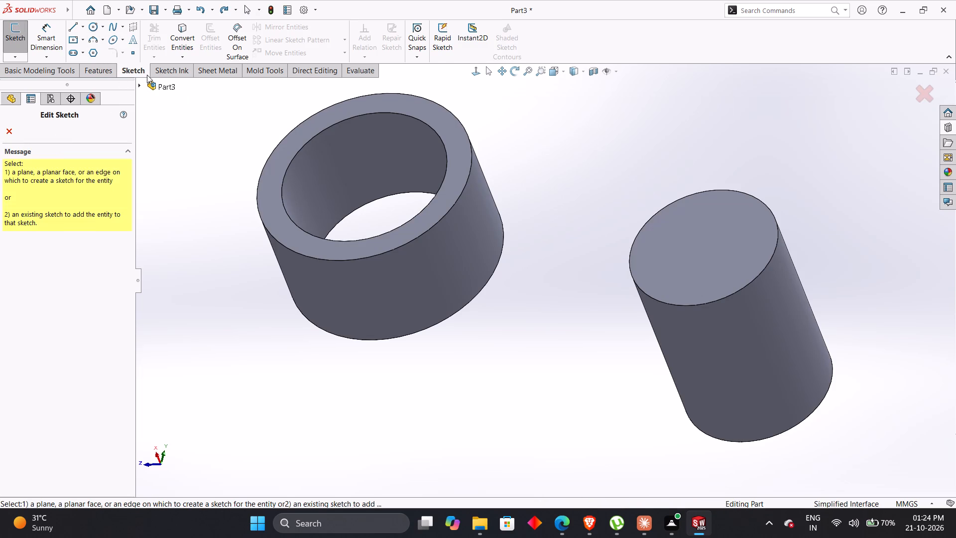
click(142, 87)
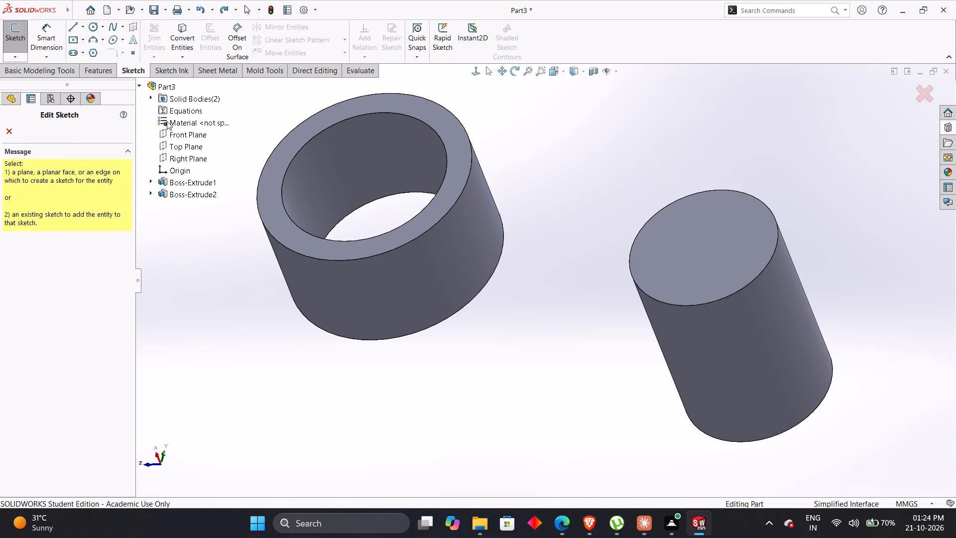
click(184, 155)
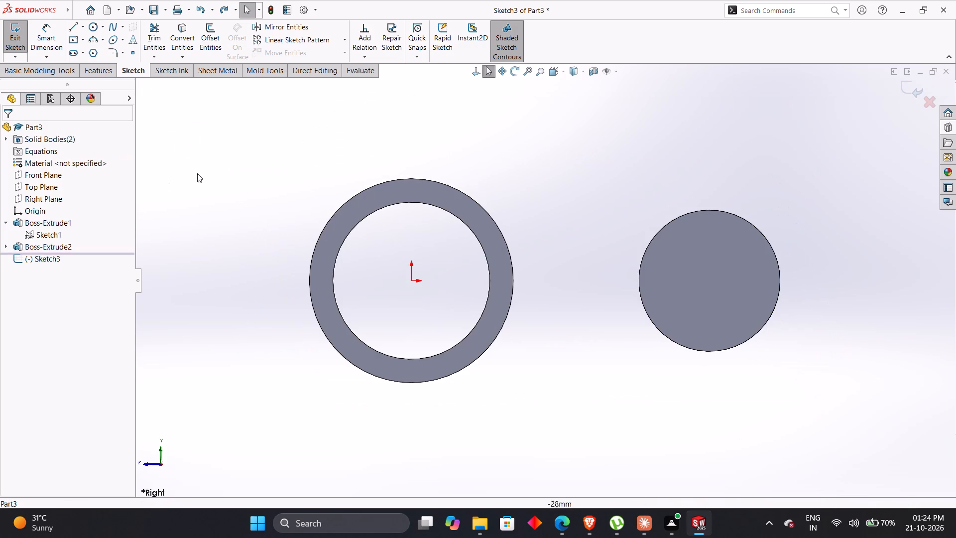
Sketch an open three-line chain around the ring and cylinder: an upper line about 54 mm long, a slanted line beyond the cylinder, and a lower line.
middle_drag(269, 255, 245, 233)
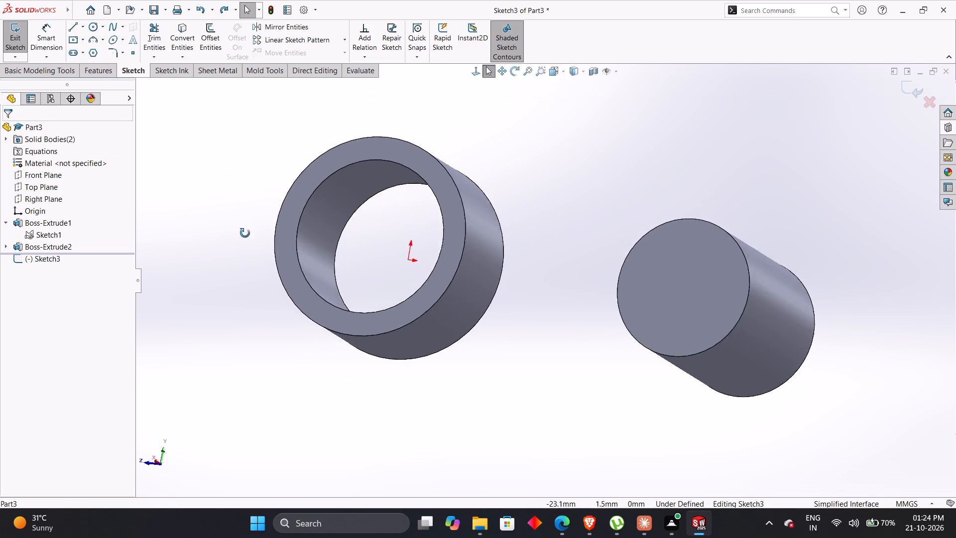
middle_drag(245, 233, 261, 251)
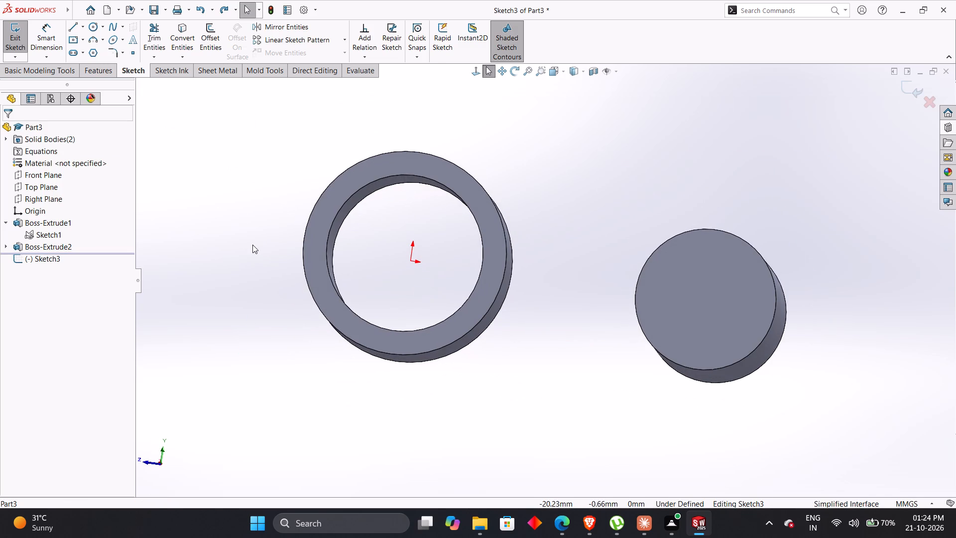
key(ctrl+1)
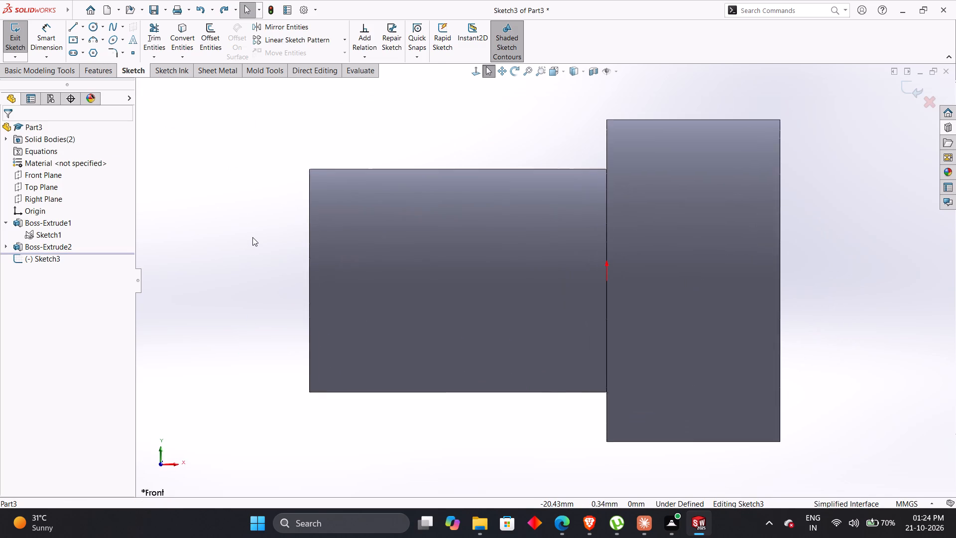
key(ctrl+2)
key(ctrl+3)
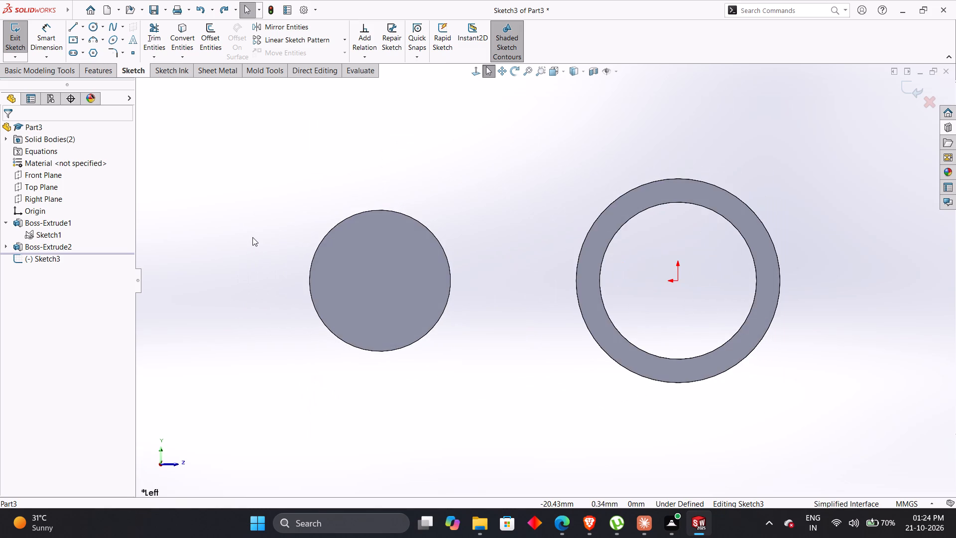
key(ctrl+4)
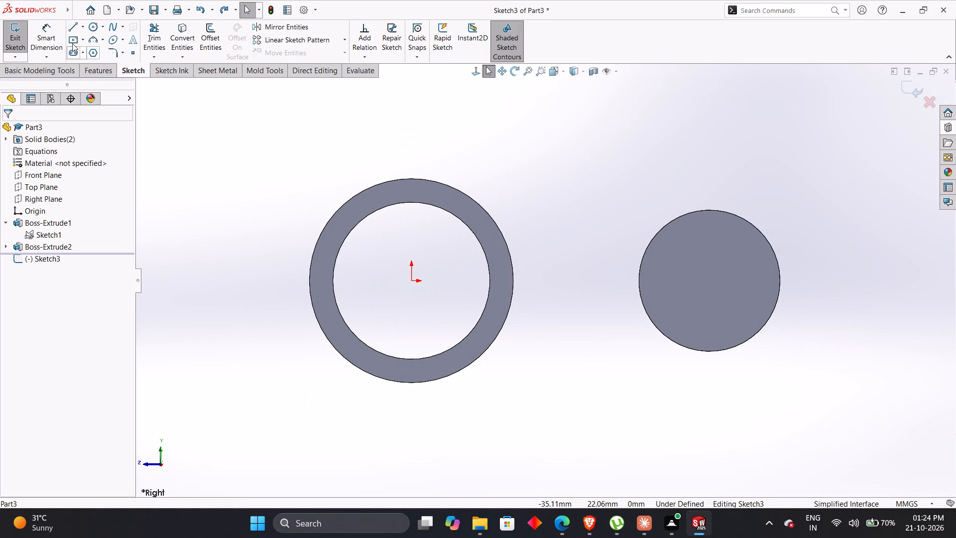
click(74, 28)
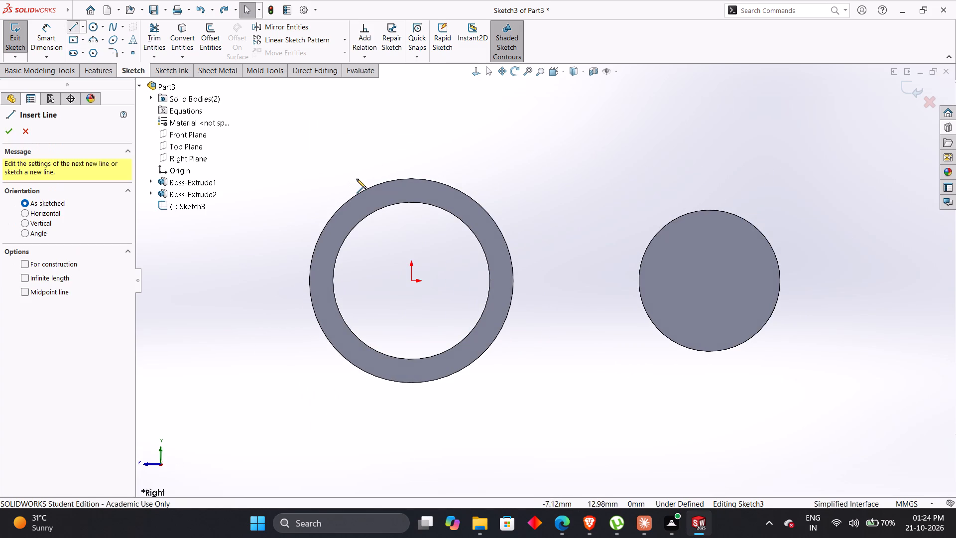
click(358, 177)
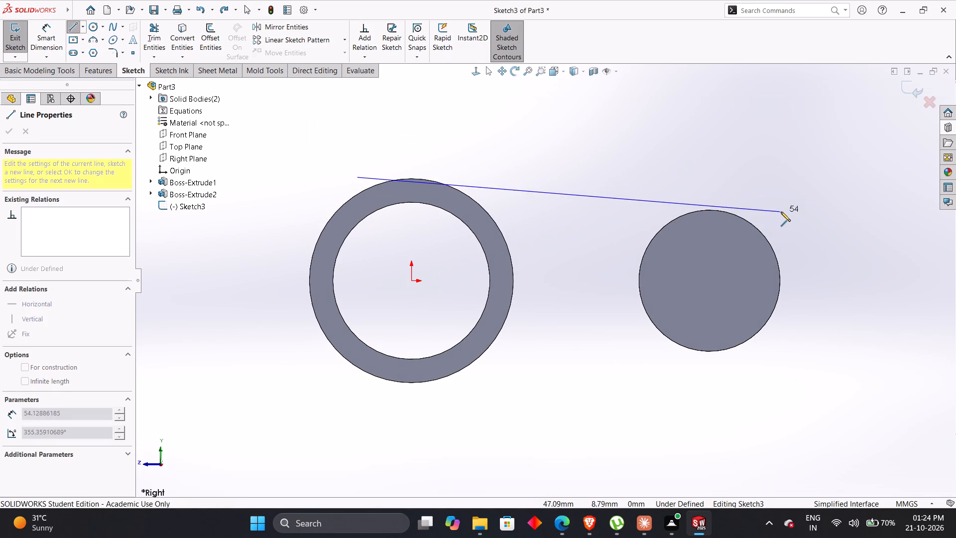
click(781, 211)
click(827, 379)
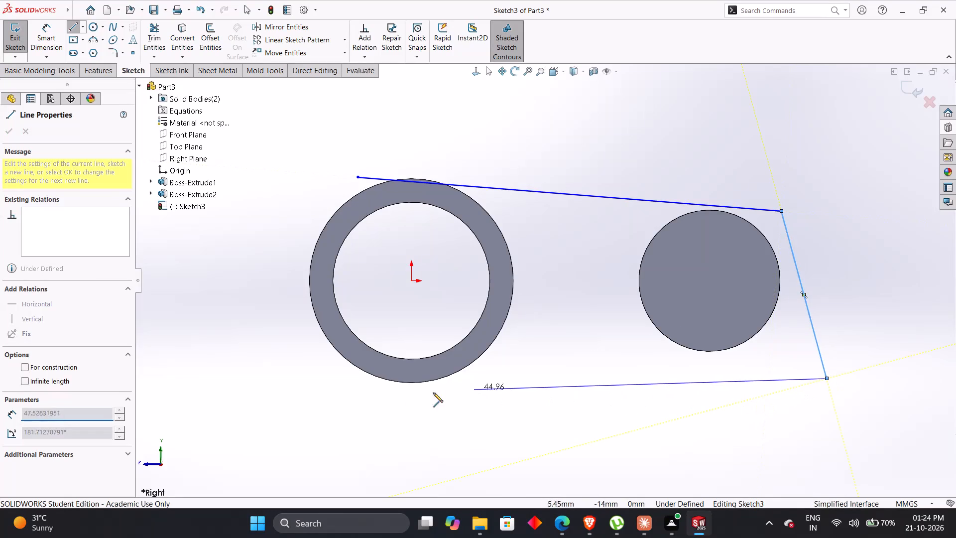
click(317, 407)
key(Escape)
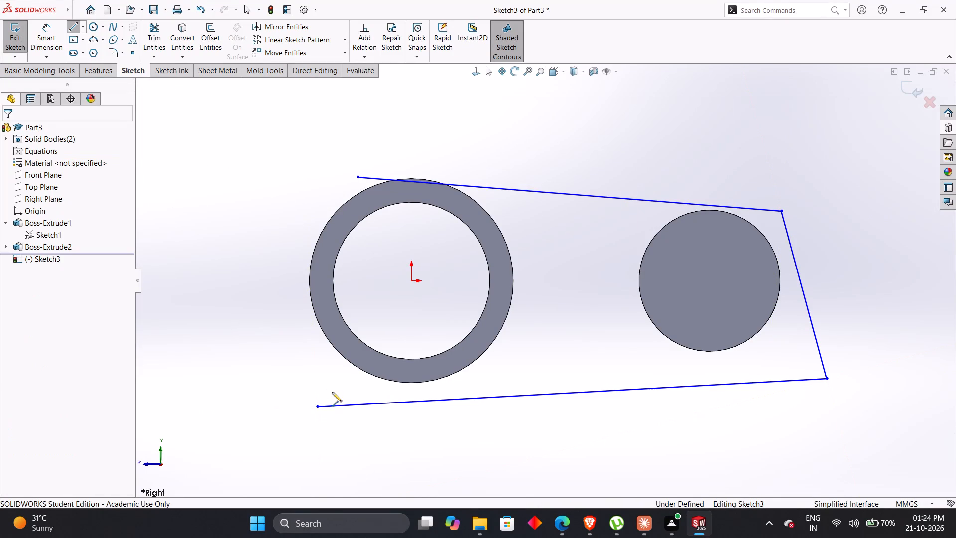
key(Escape)
key(Escape)
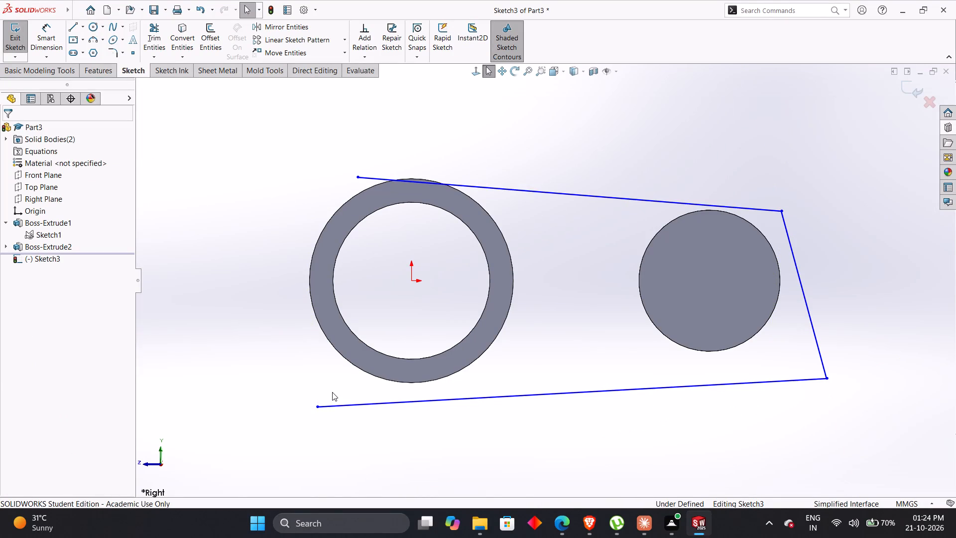
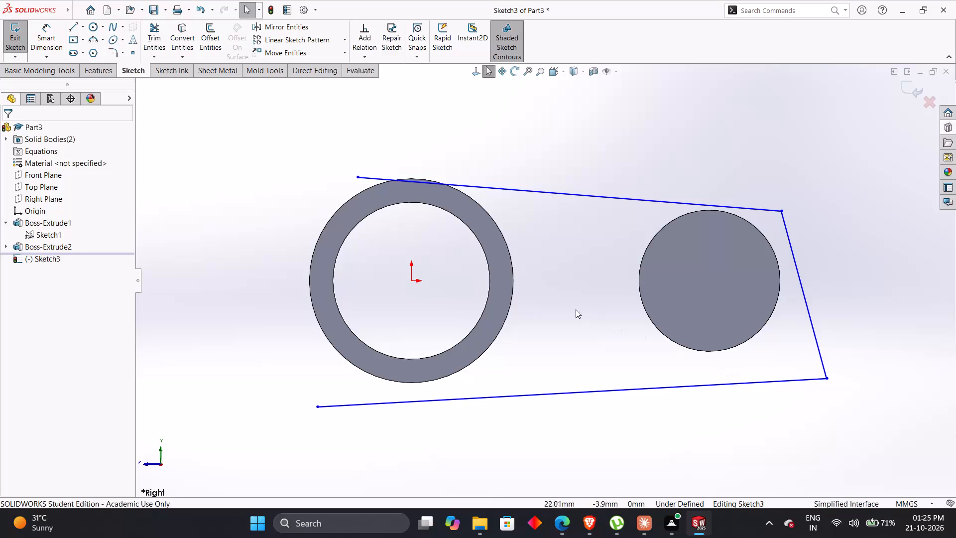
Make the upper and lower sketch lines tangent to the ring's outer circular edge.
key(Escape)
key(Escape)
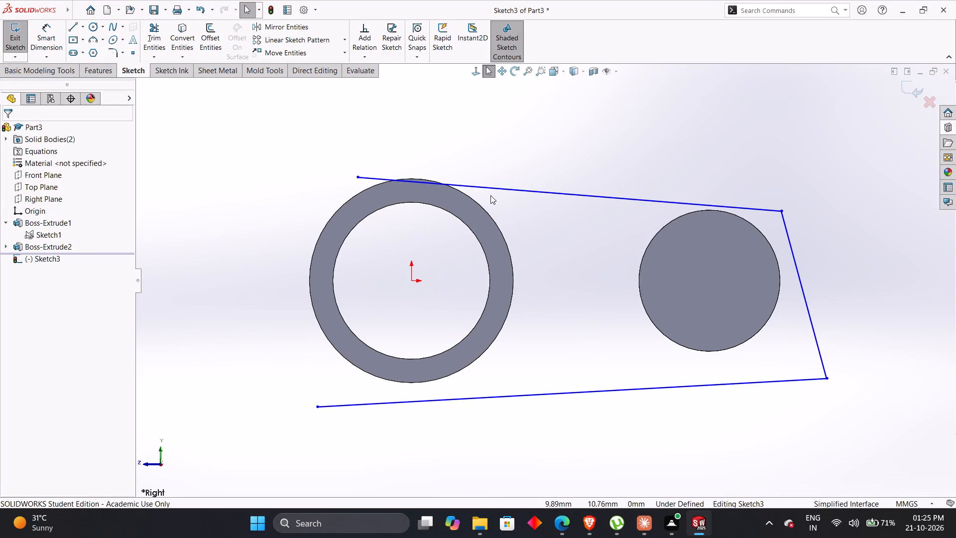
click(497, 189)
ctrl+click(490, 216)
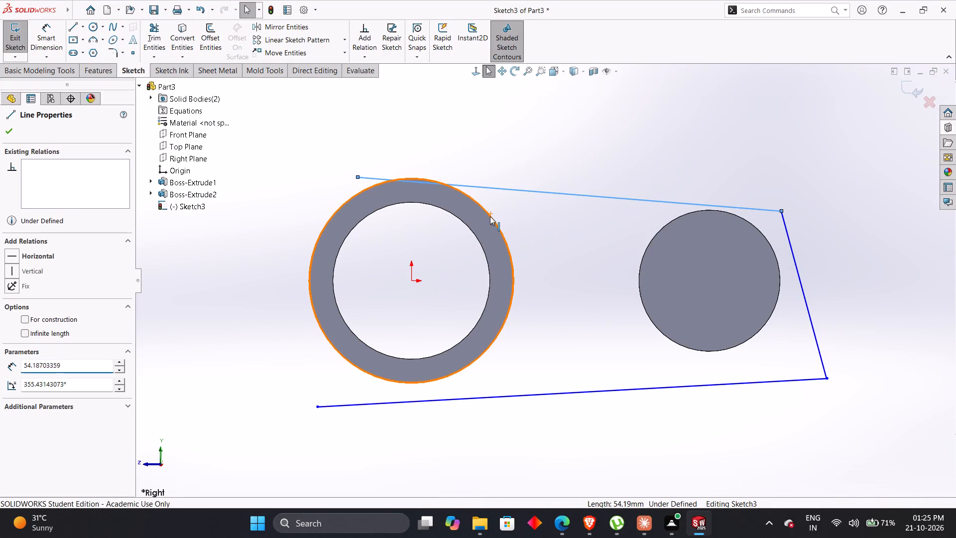
click(519, 174)
click(524, 234)
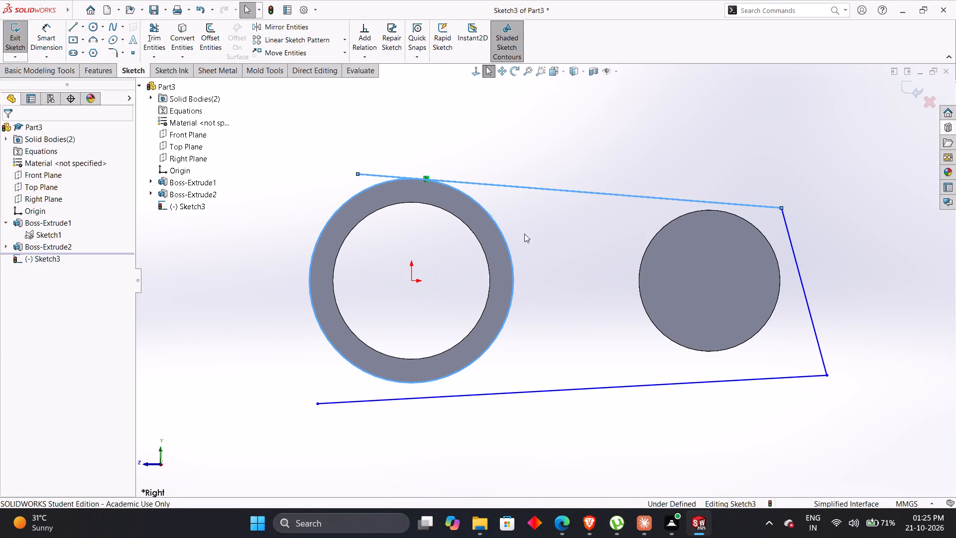
click(539, 392)
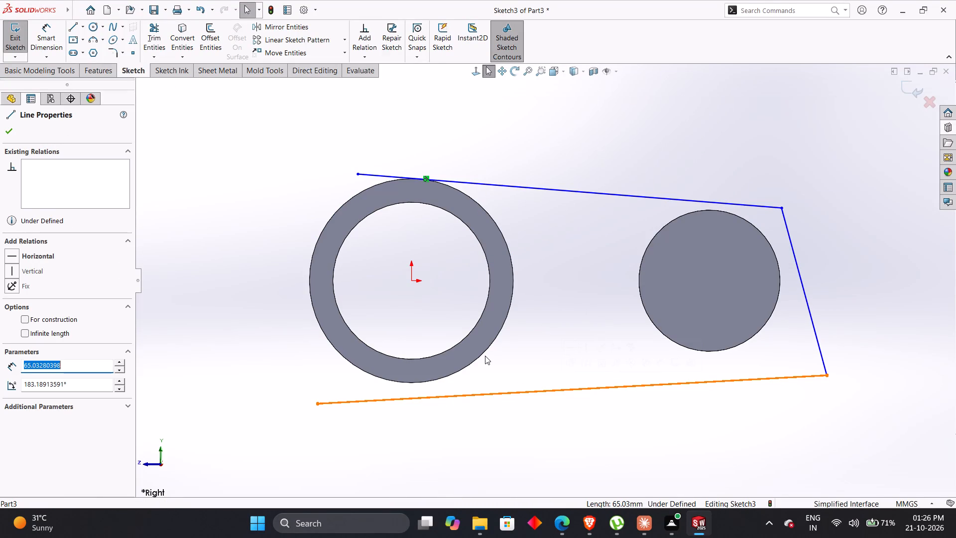
ctrl+click(483, 354)
click(513, 310)
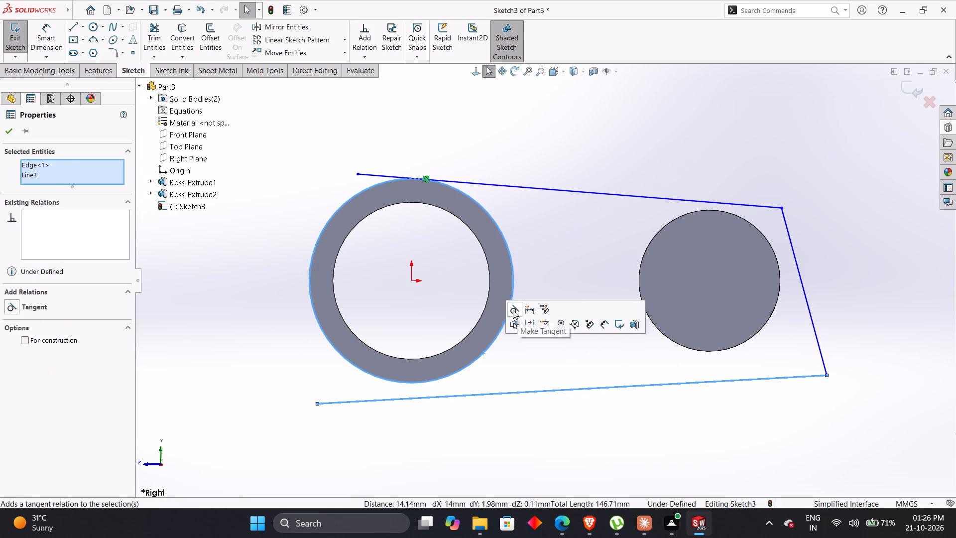
click(575, 233)
Make the upper and lower sketch lines tangent to the solid cylinder's circular edge as well.
click(654, 199)
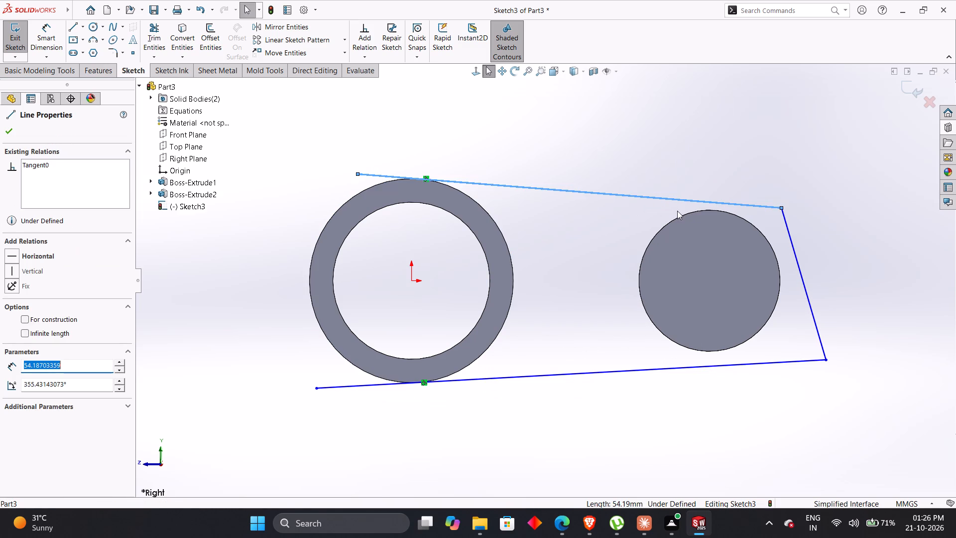
ctrl+click(681, 216)
click(710, 177)
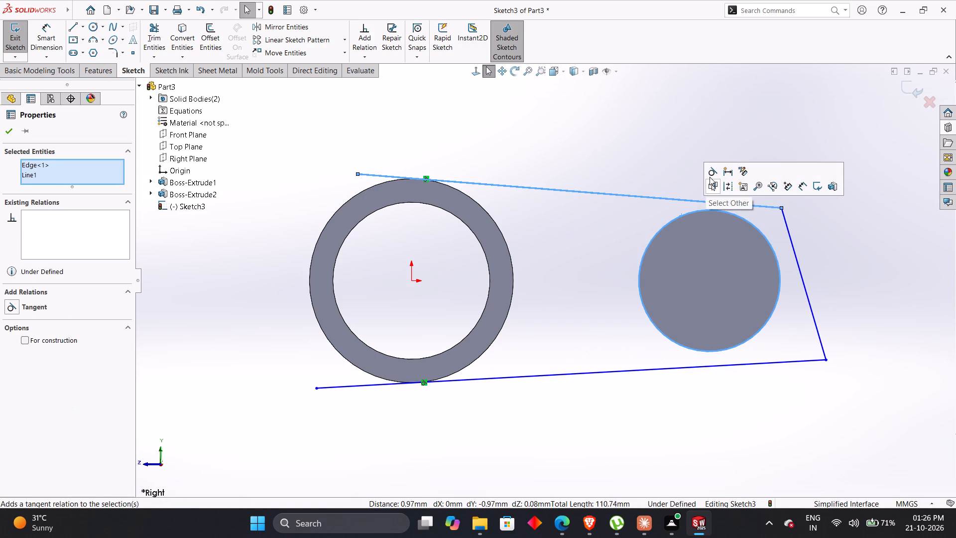
click(618, 163)
click(703, 367)
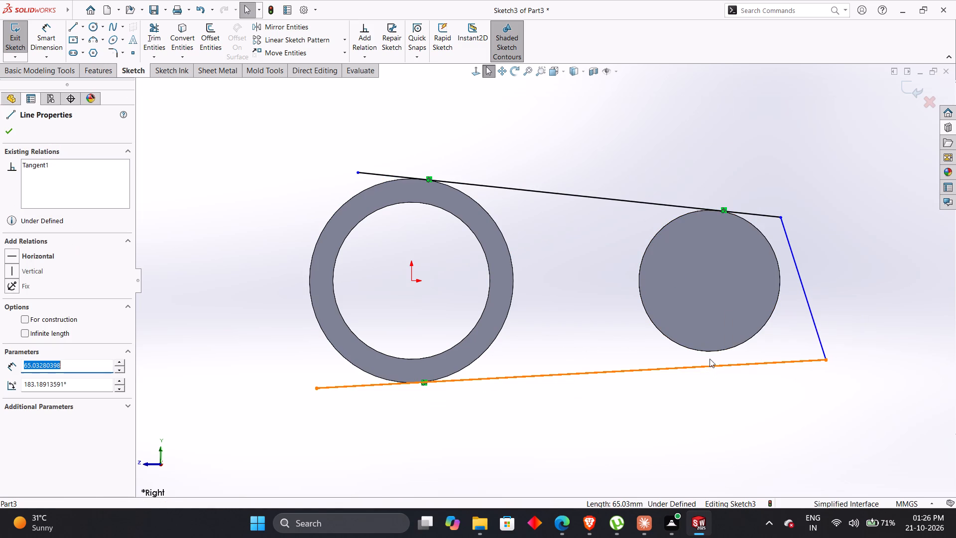
ctrl+click(710, 351)
click(740, 307)
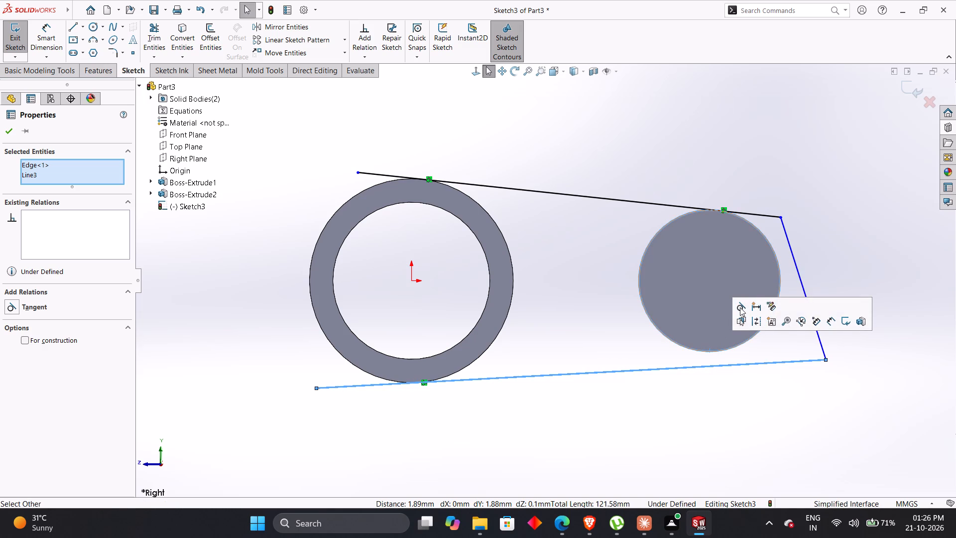
click(645, 311)
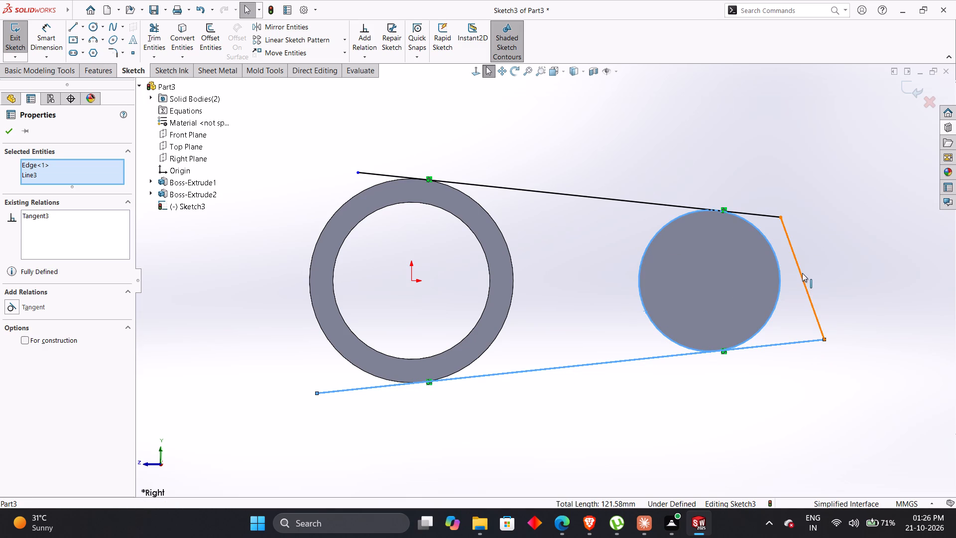
Delete the slanted sketch line beyond the cylinder.
click(802, 273)
key(Delete)
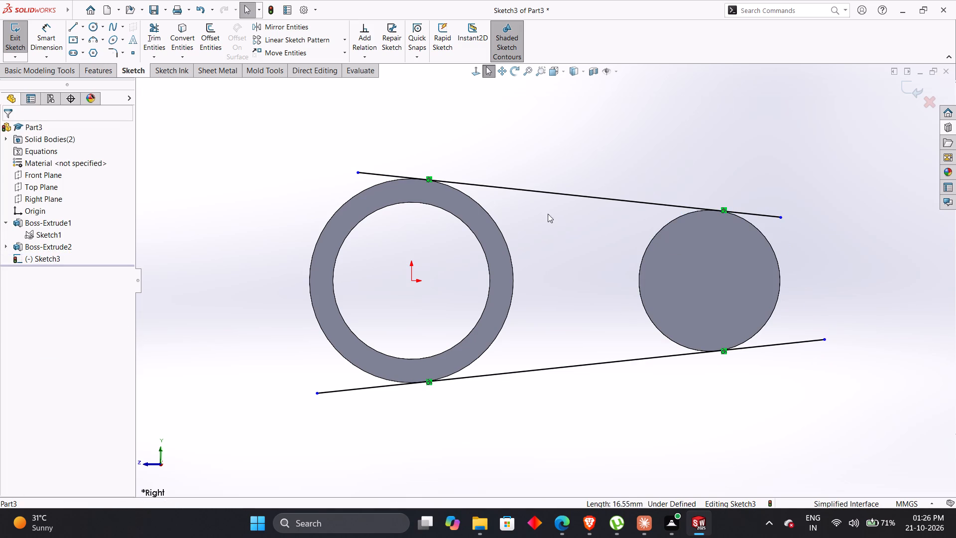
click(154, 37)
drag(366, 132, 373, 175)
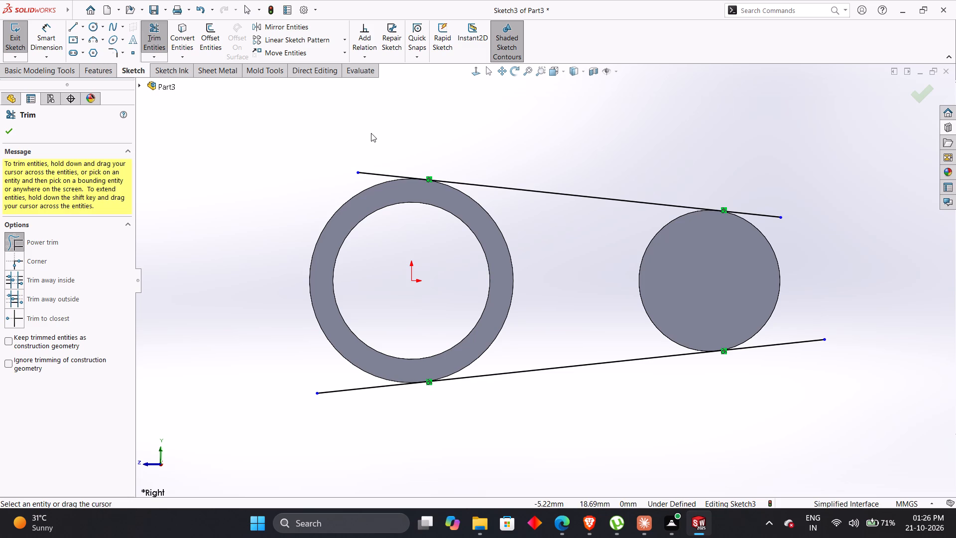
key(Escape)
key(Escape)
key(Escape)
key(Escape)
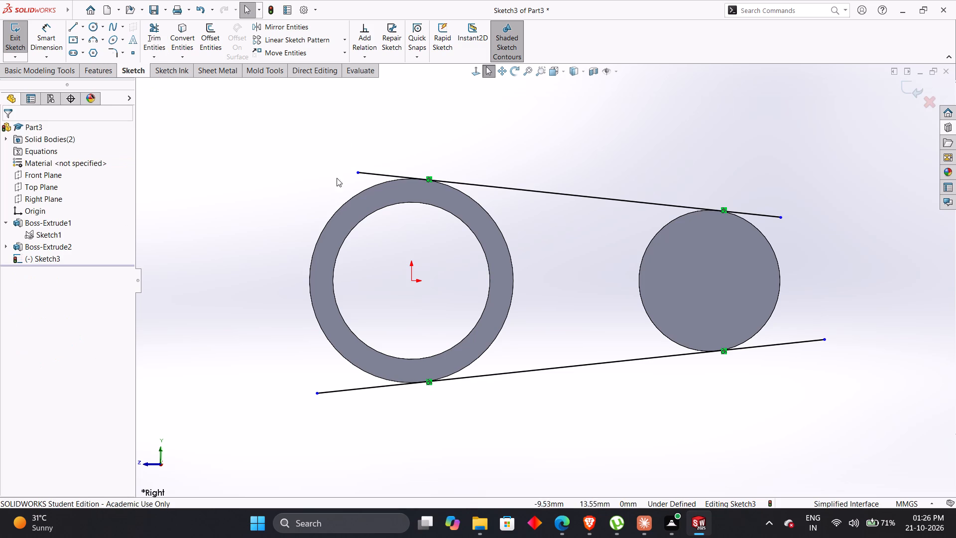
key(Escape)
Convert the ring's outer edge and the cylinder's circular edge into sketch circles with Convert Entities.
click(186, 39)
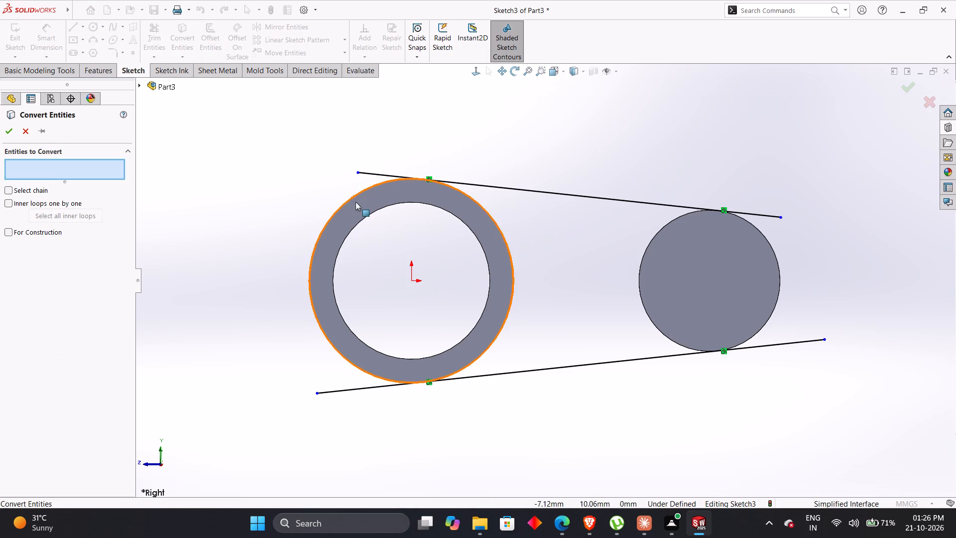
click(355, 197)
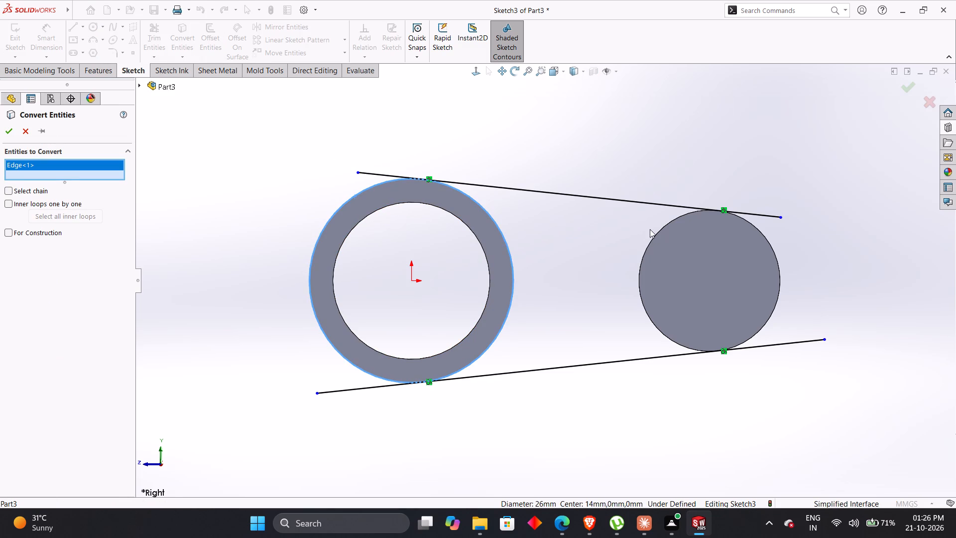
click(653, 239)
key(Return)
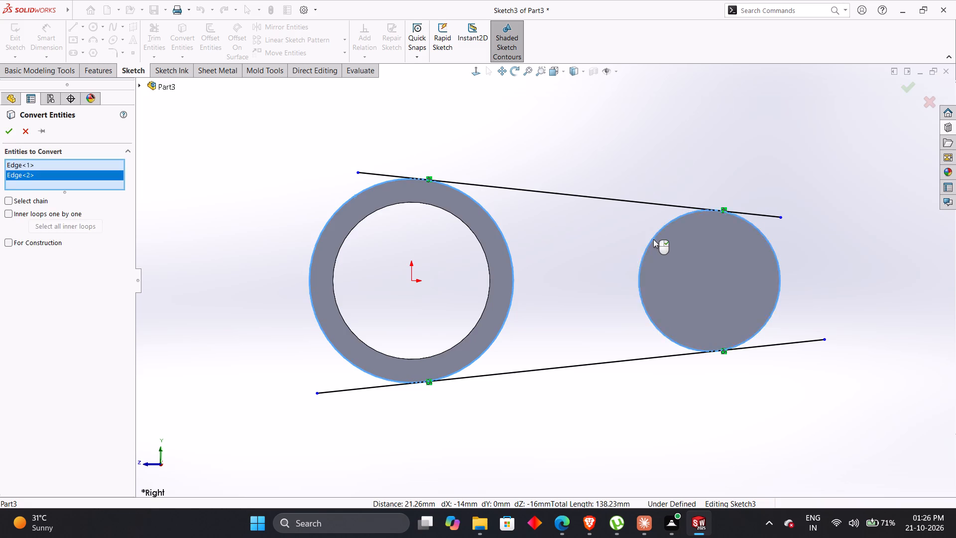
click(575, 276)
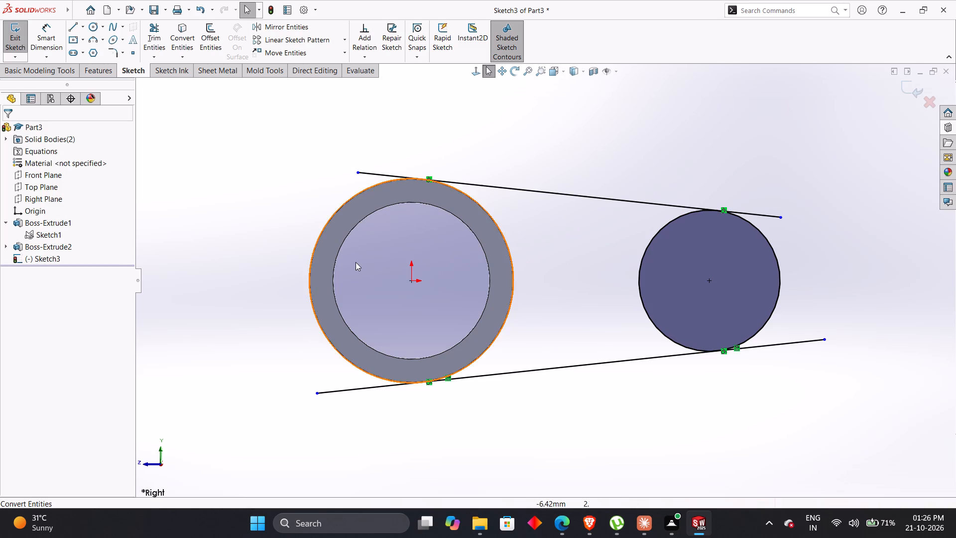
click(259, 273)
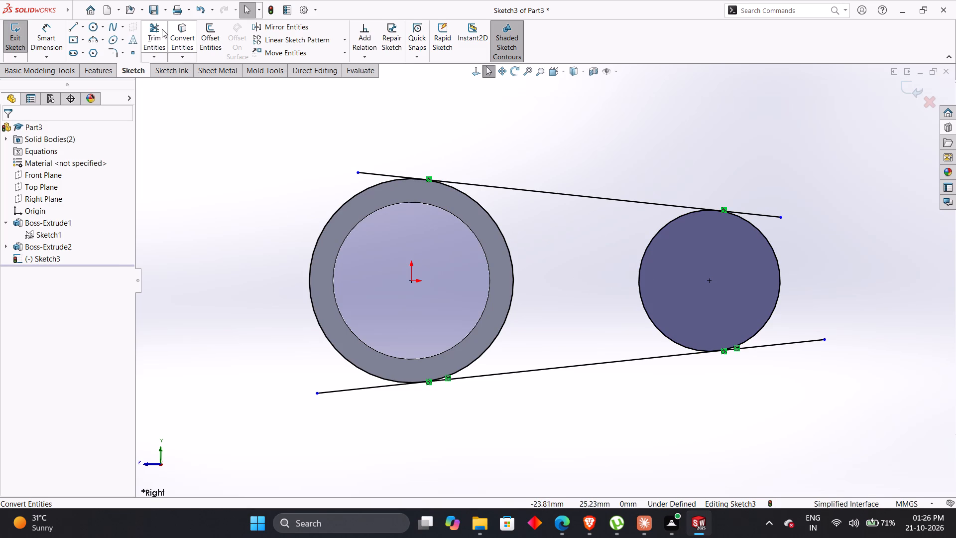
Power-trim the four overhanging ends of the two tangent lines beyond the ring and cylinder circles.
click(149, 27)
drag(386, 137, 364, 176)
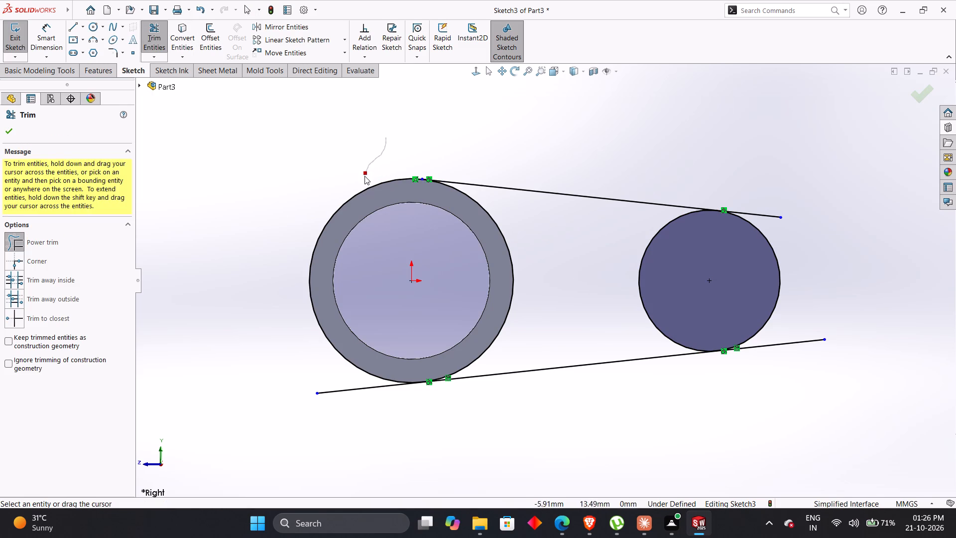
drag(364, 176, 364, 176)
drag(275, 284, 675, 421)
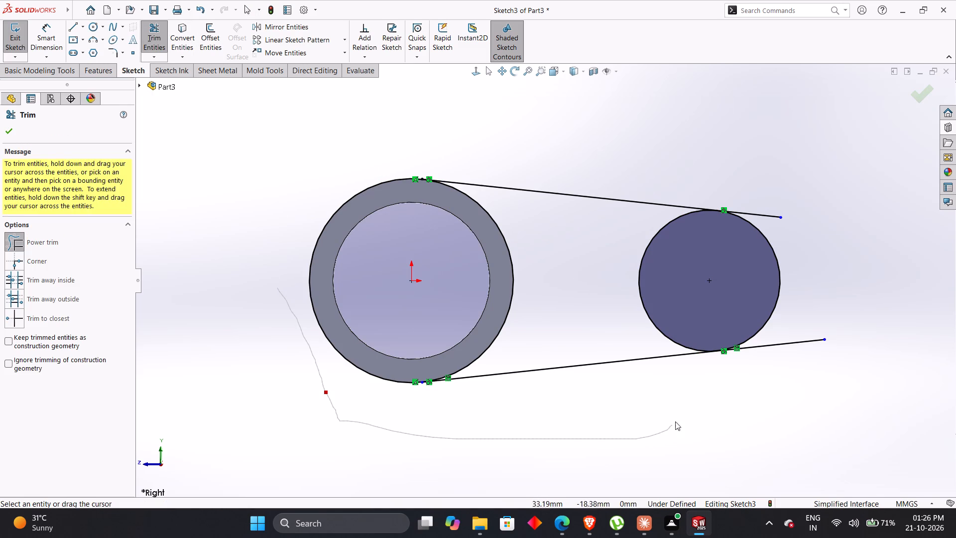
drag(675, 421, 785, 229)
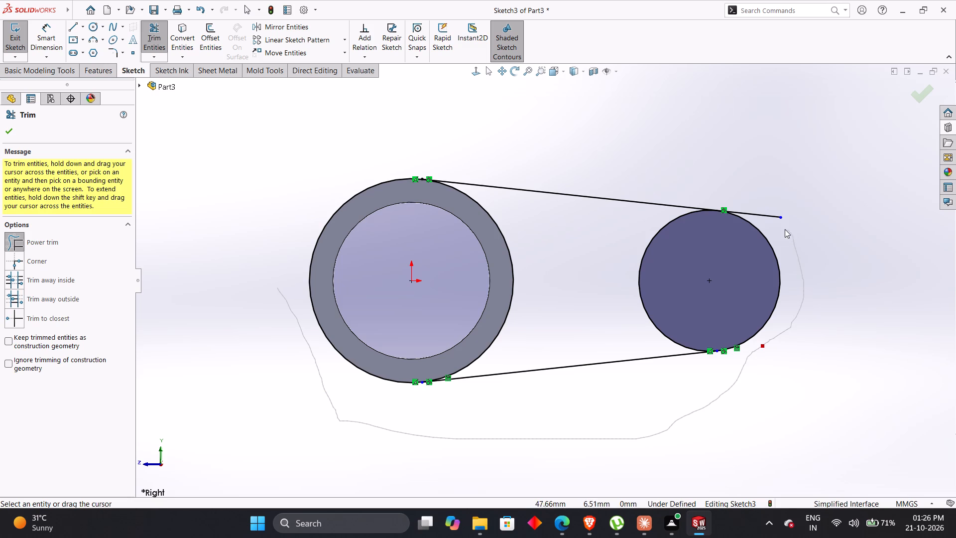
drag(785, 229, 770, 181)
click(919, 92)
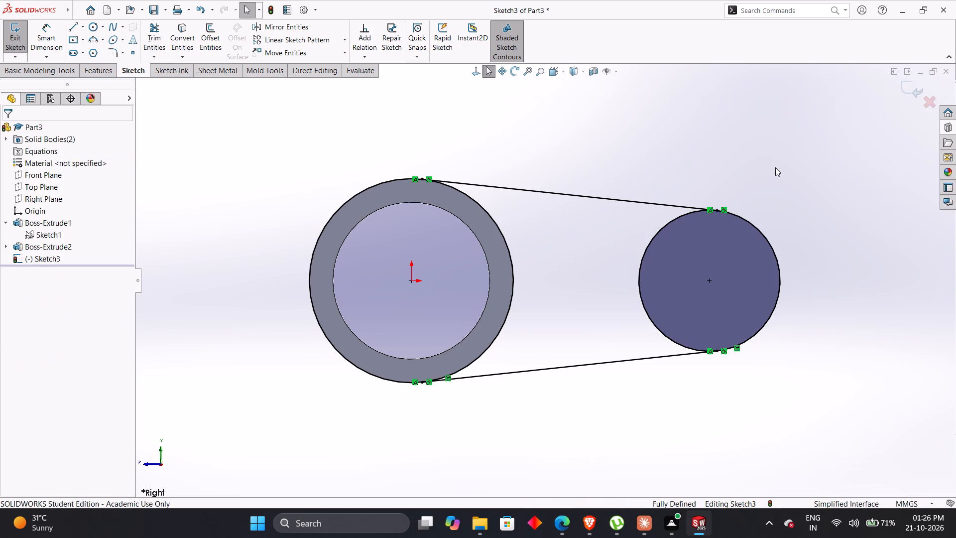
Extrude only the arm region between the two circles 6 mm from the sketch plane, checking the drawing for its thickness.
middle_drag(748, 192, 734, 108)
middle_drag(525, 455, 524, 444)
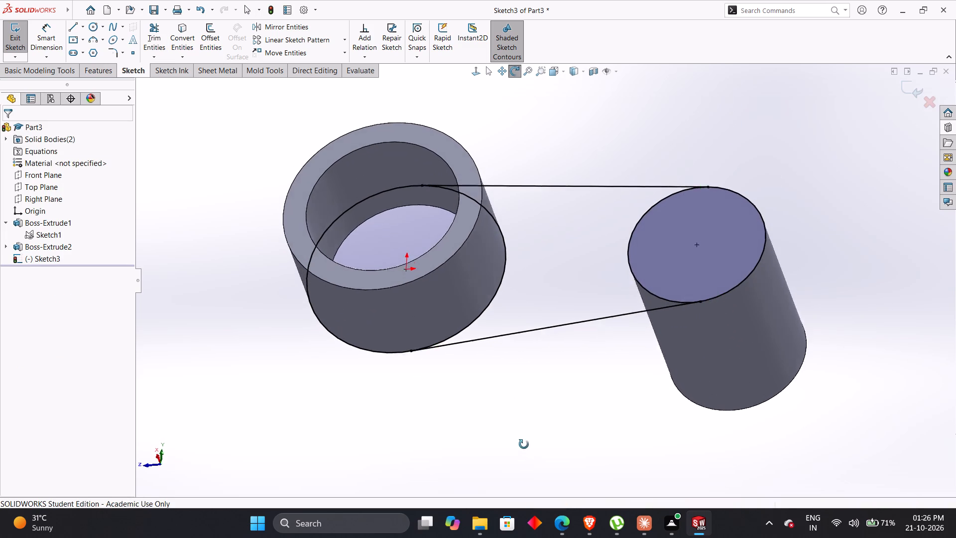
middle_drag(524, 444, 532, 347)
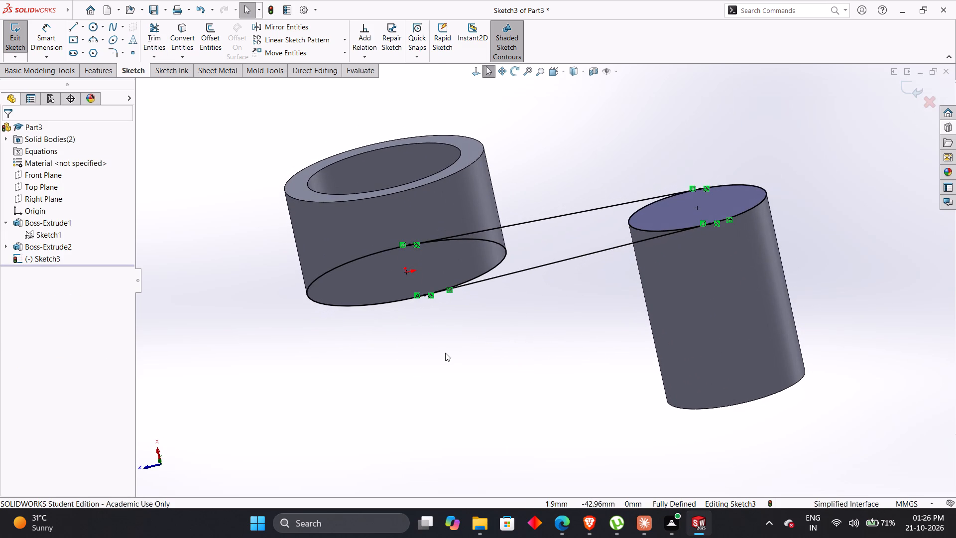
key(shift+e)
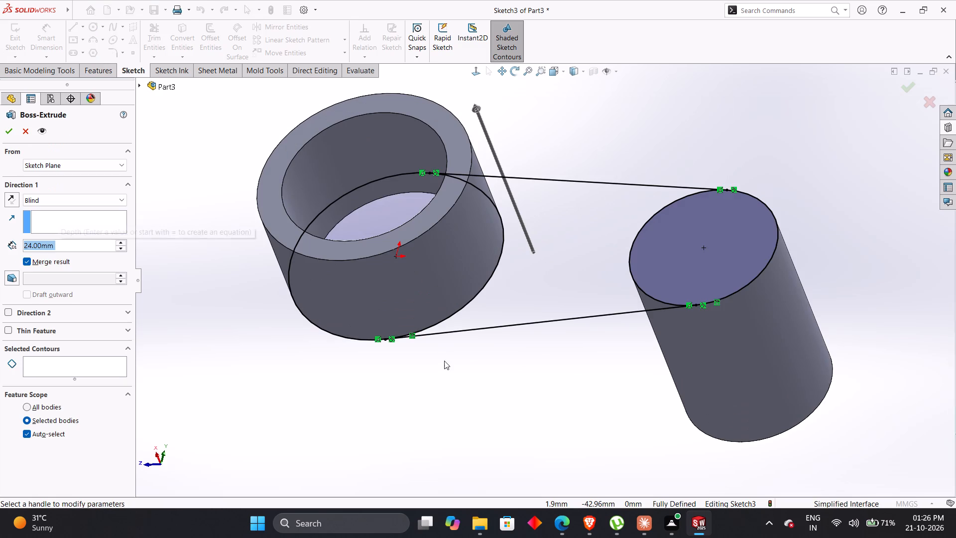
click(78, 367)
click(597, 277)
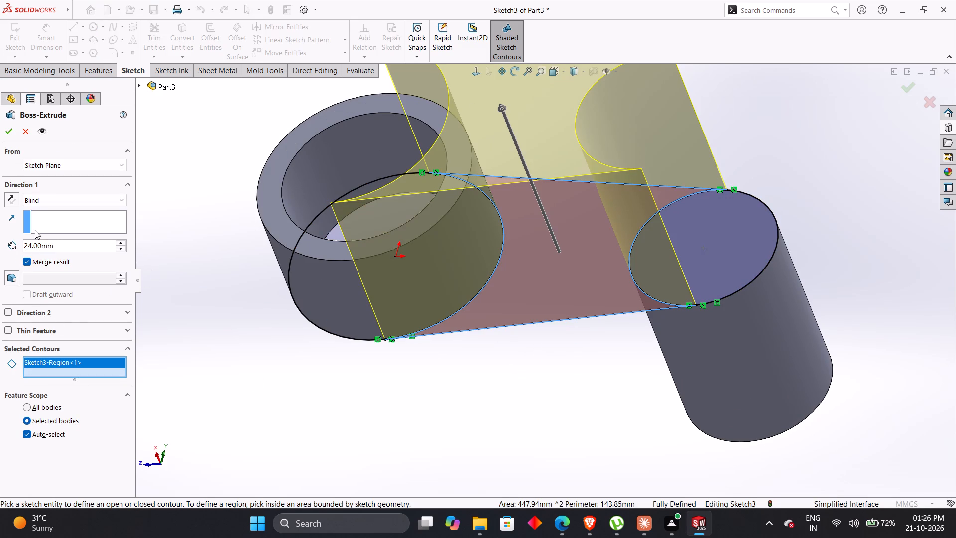
key(alt+Tab)
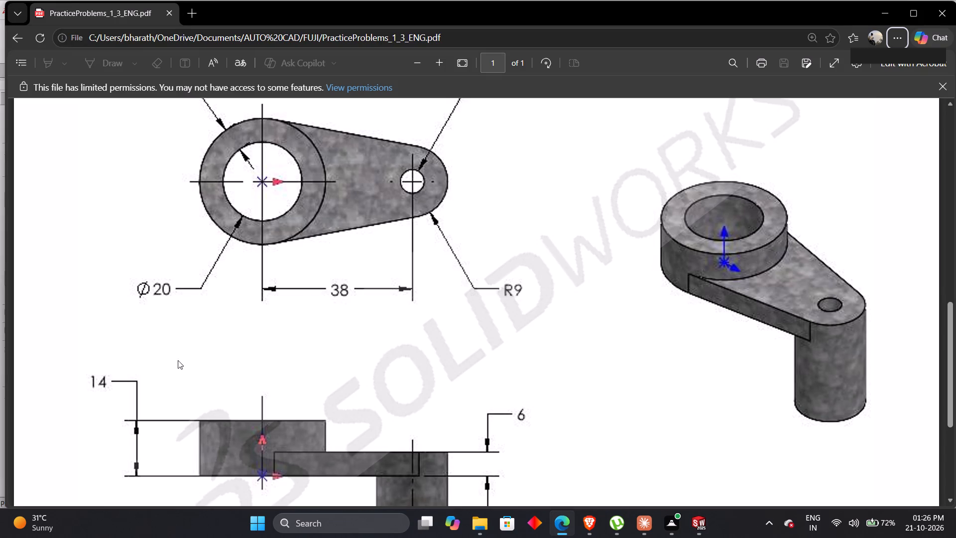
scroll(268, 400, down, 1)
key(alt+Tab)
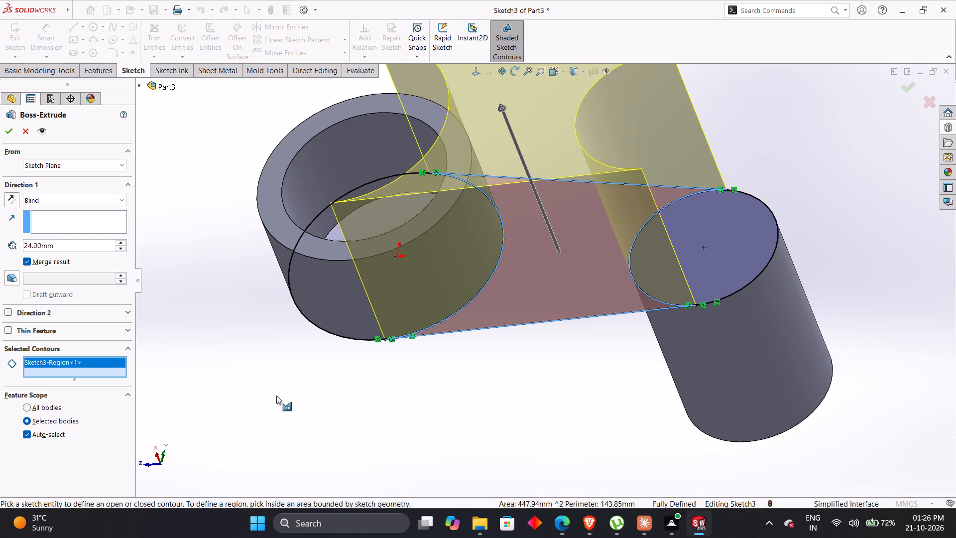
drag(63, 246, 17, 247)
key(6)
key(Return)
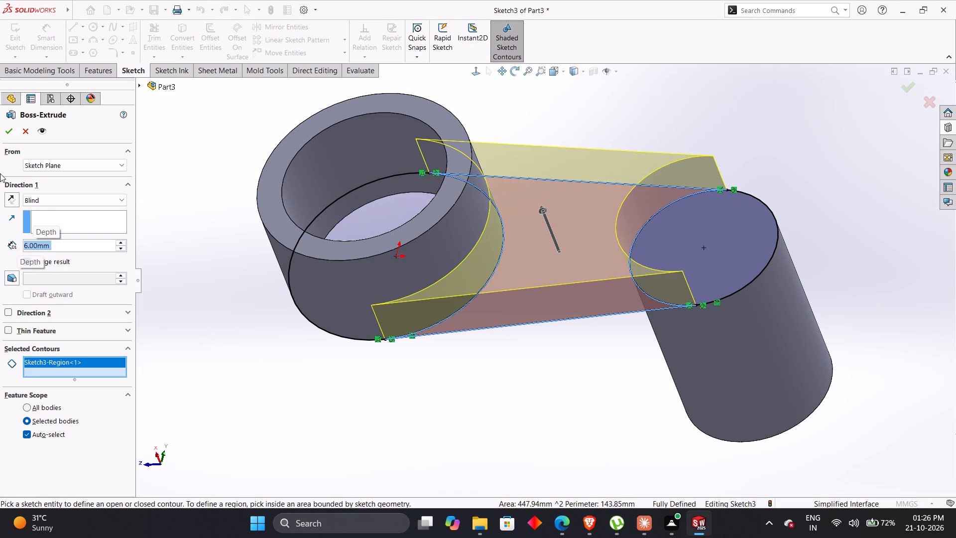
click(6, 131)
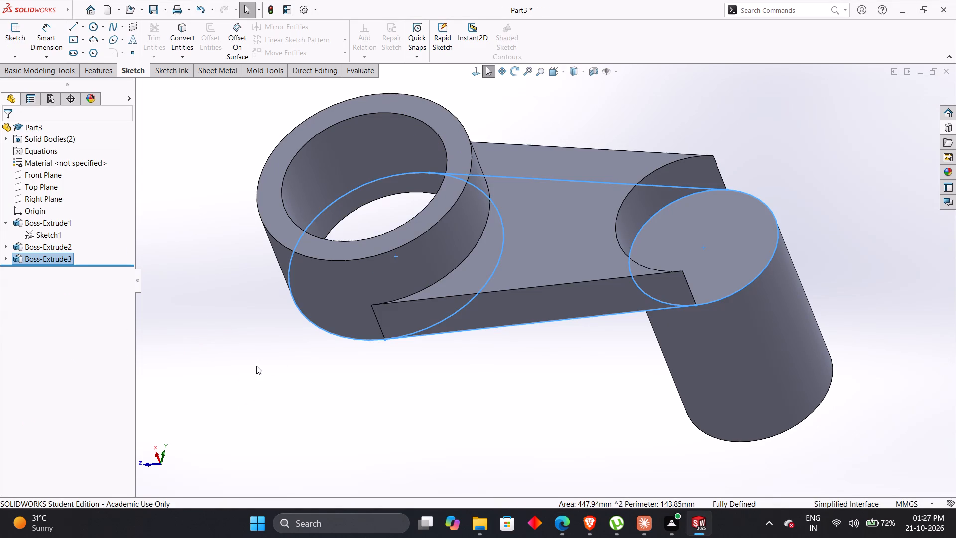
click(256, 365)
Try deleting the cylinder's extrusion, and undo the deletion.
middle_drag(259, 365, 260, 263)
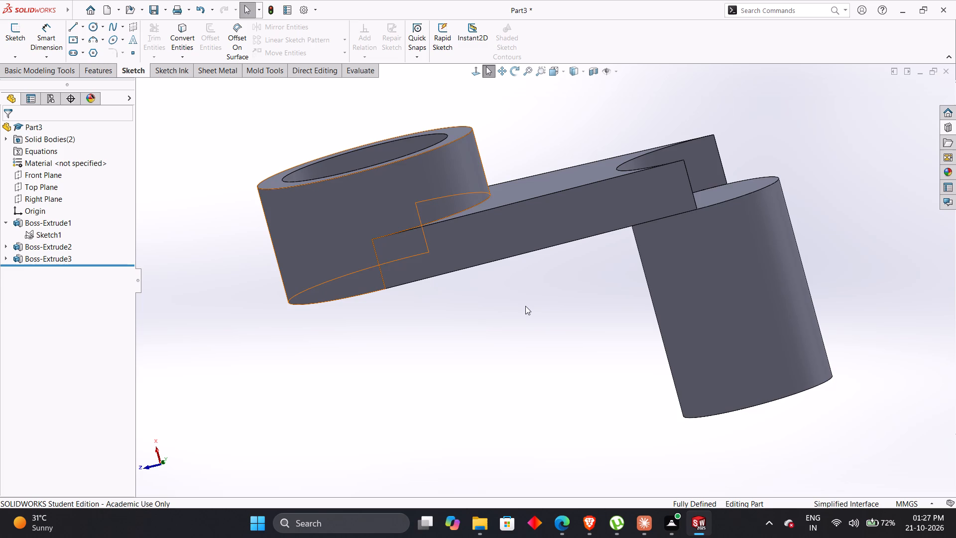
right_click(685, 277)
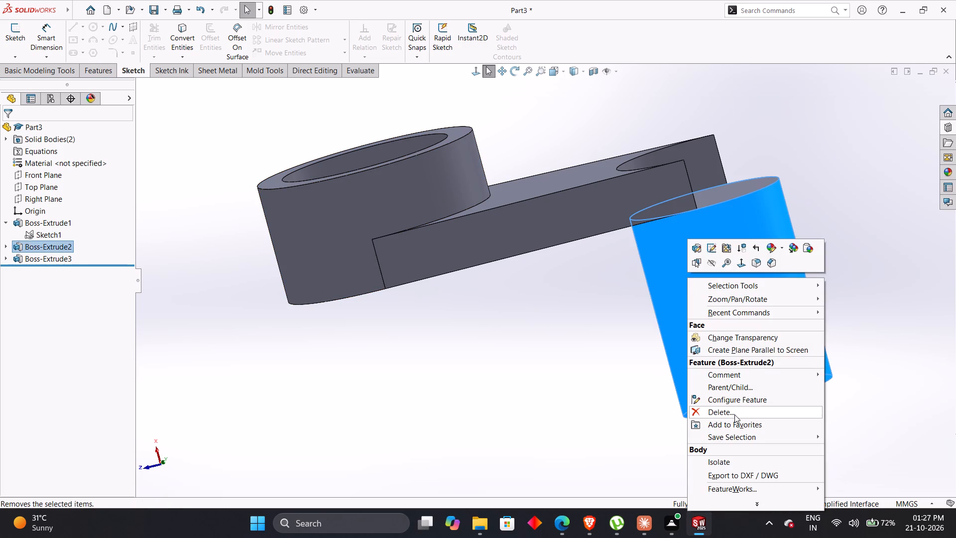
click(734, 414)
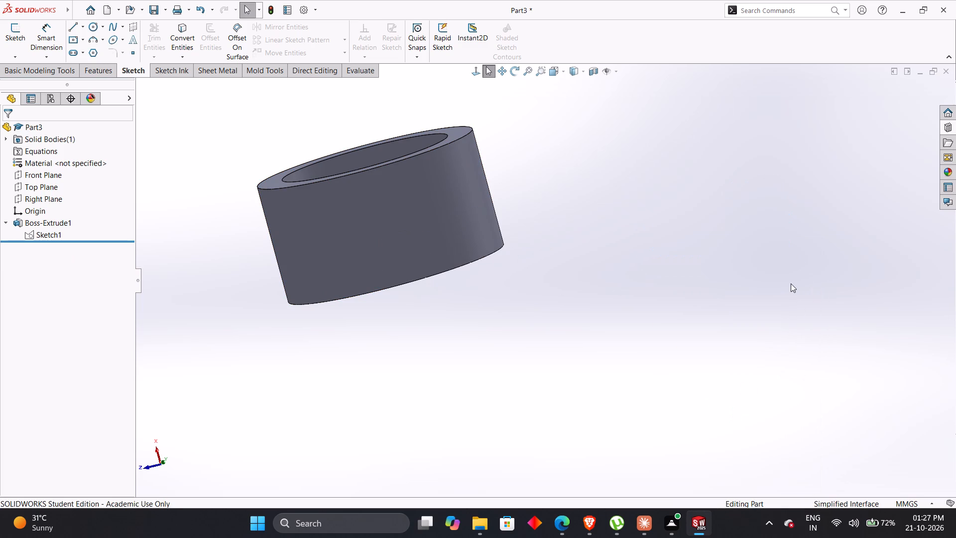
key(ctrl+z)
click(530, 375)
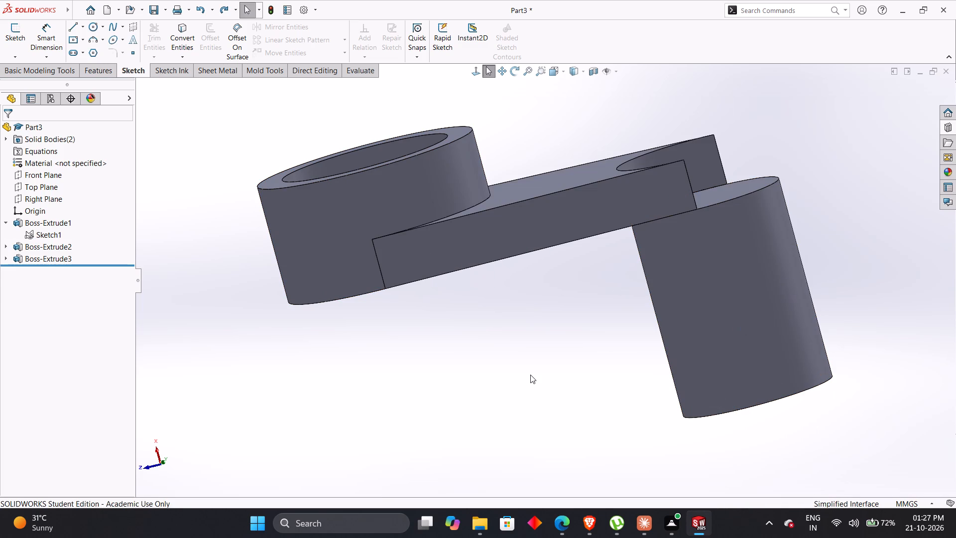
Check the drawing, and delete the 18 mm and 6 mm circles with their 38 mm spacing from the ring extrusion's sketch.
key(alt+Tab)
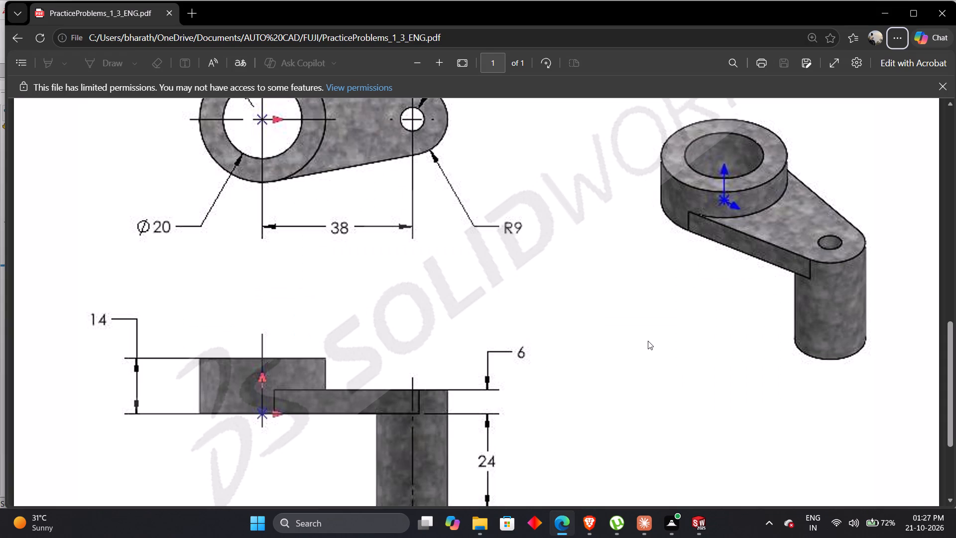
key(alt+Tab)
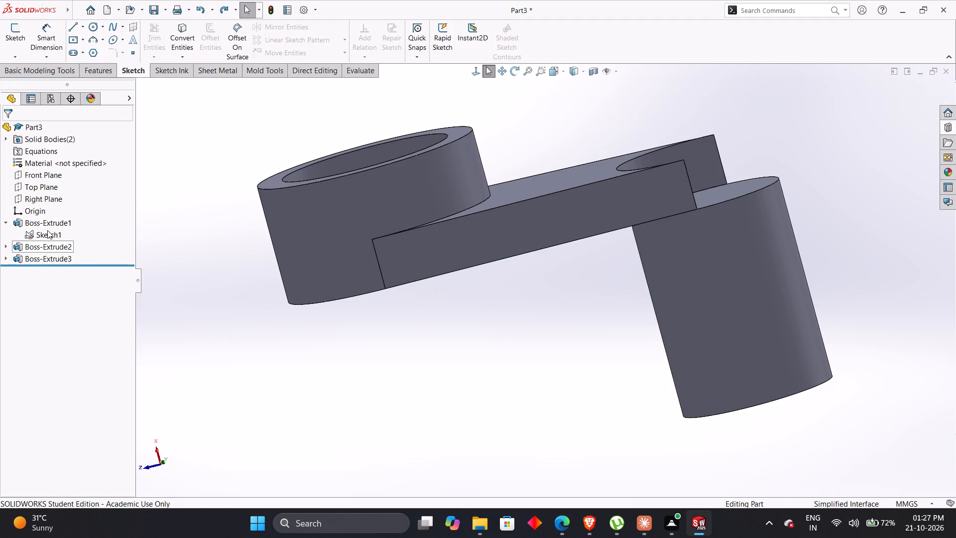
right_click(47, 230)
click(54, 197)
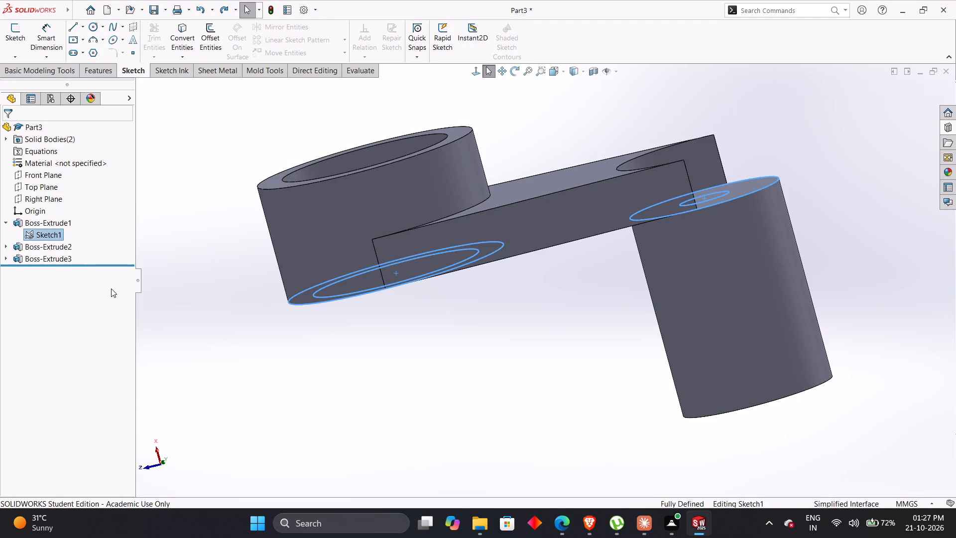
drag(584, 204, 800, 401)
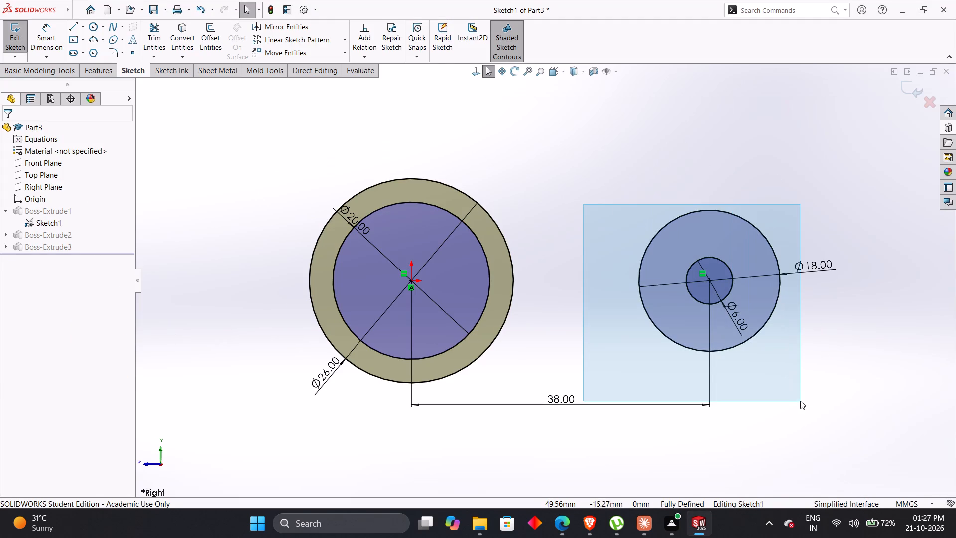
drag(800, 401, 803, 402)
key(Delete)
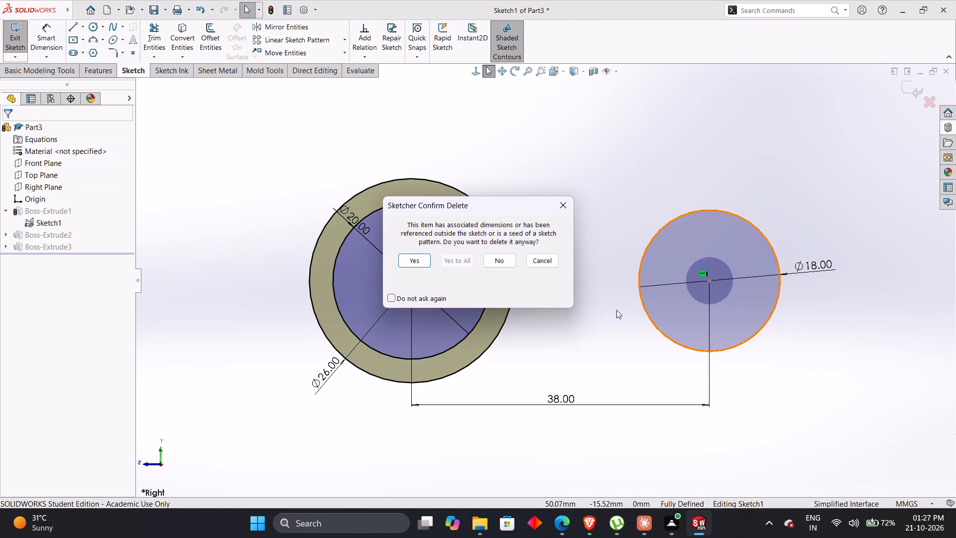
click(418, 257)
click(627, 231)
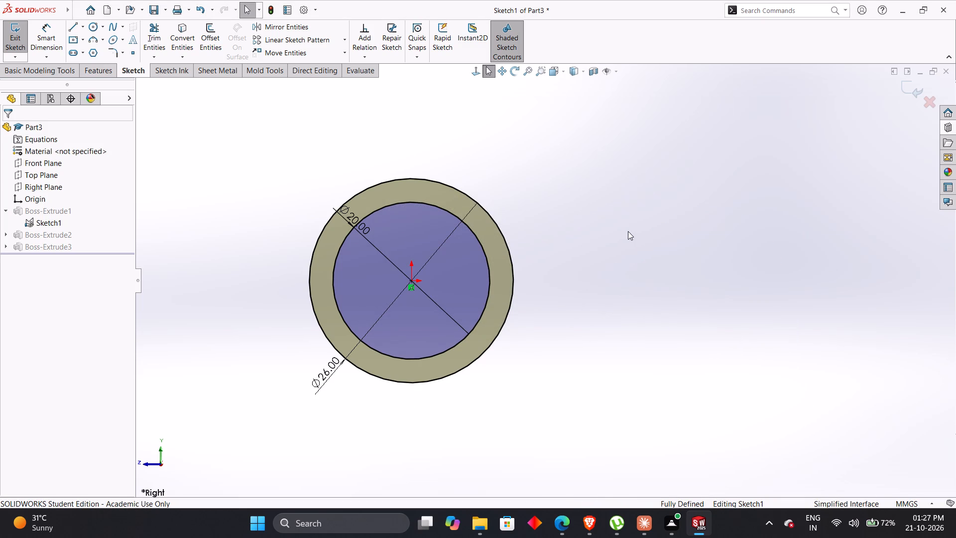
click(907, 89)
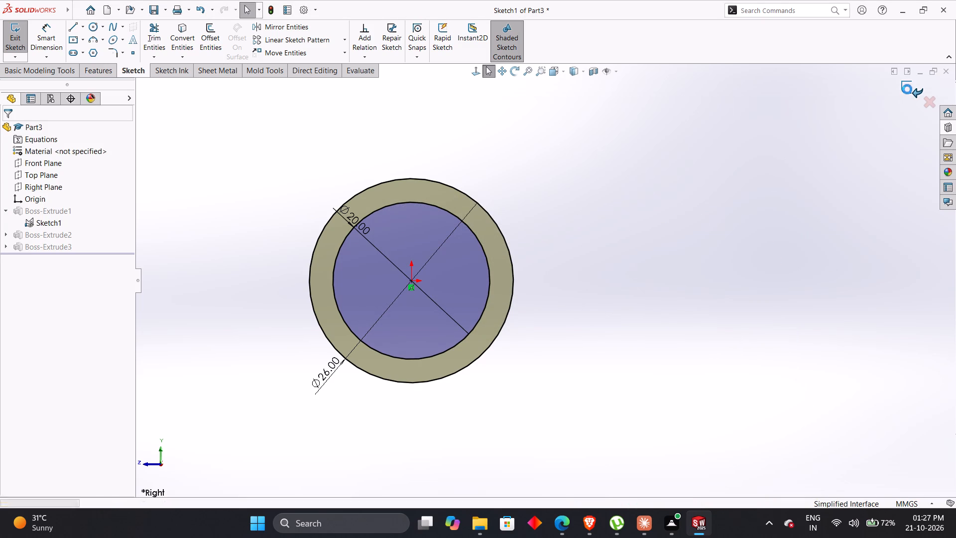
click(363, 83)
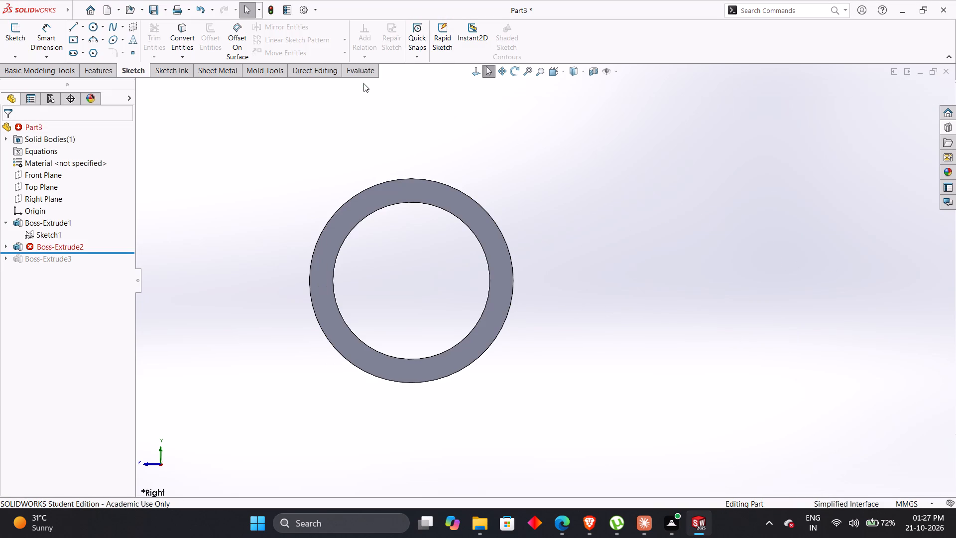
Delete the offset cylinder's extrusion together with the dependent connecting arm, leaving only the ring.
right_click(41, 242)
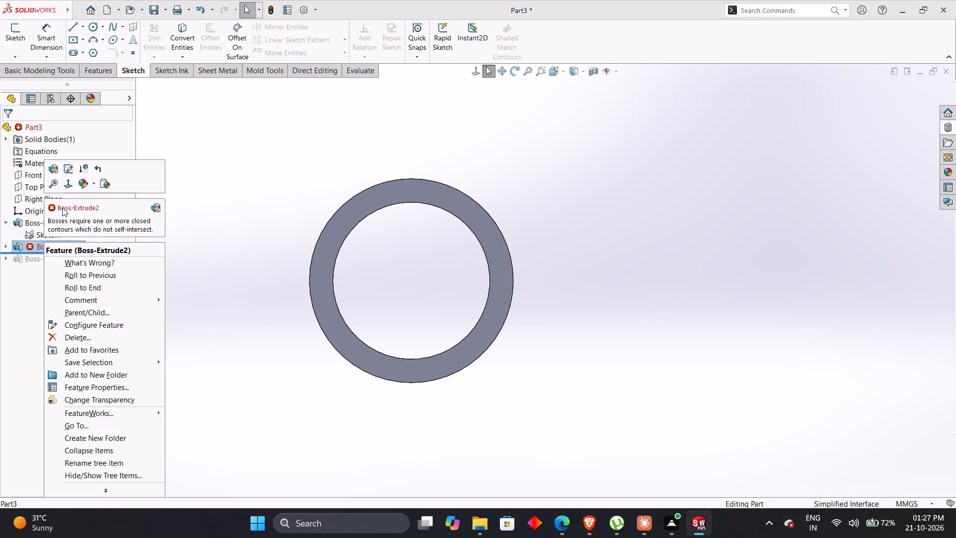
click(73, 337)
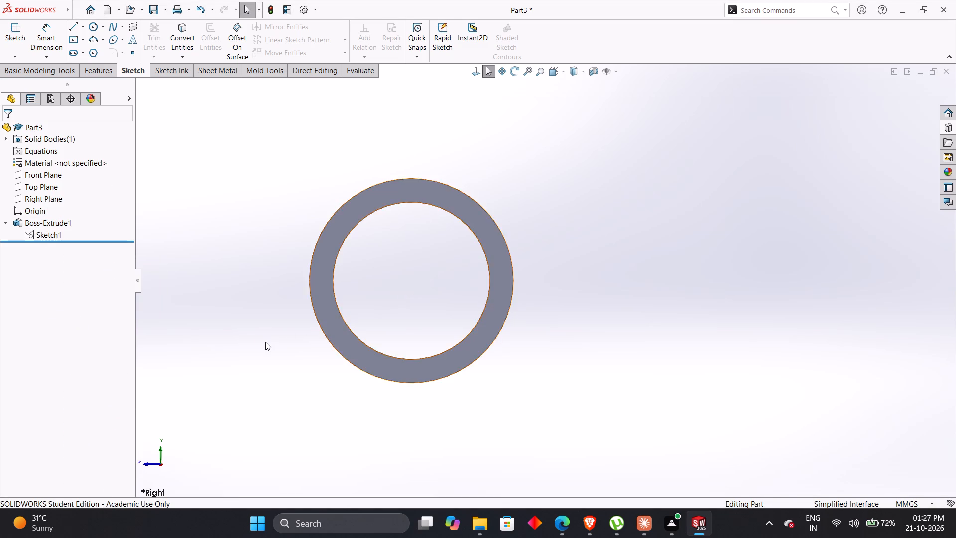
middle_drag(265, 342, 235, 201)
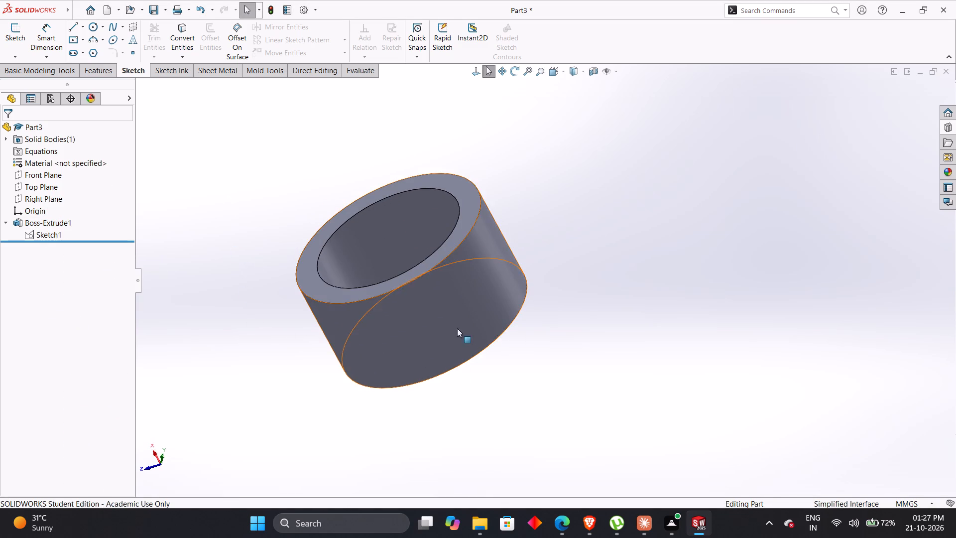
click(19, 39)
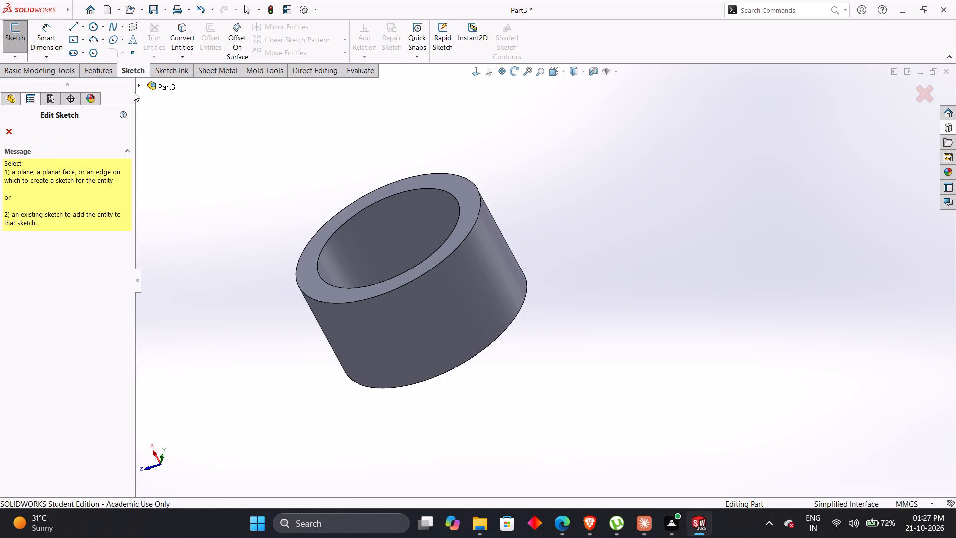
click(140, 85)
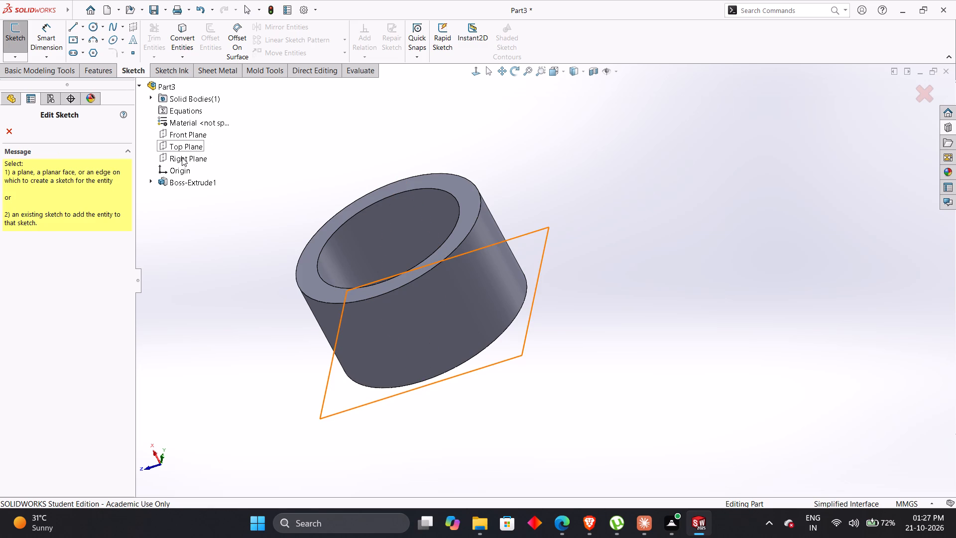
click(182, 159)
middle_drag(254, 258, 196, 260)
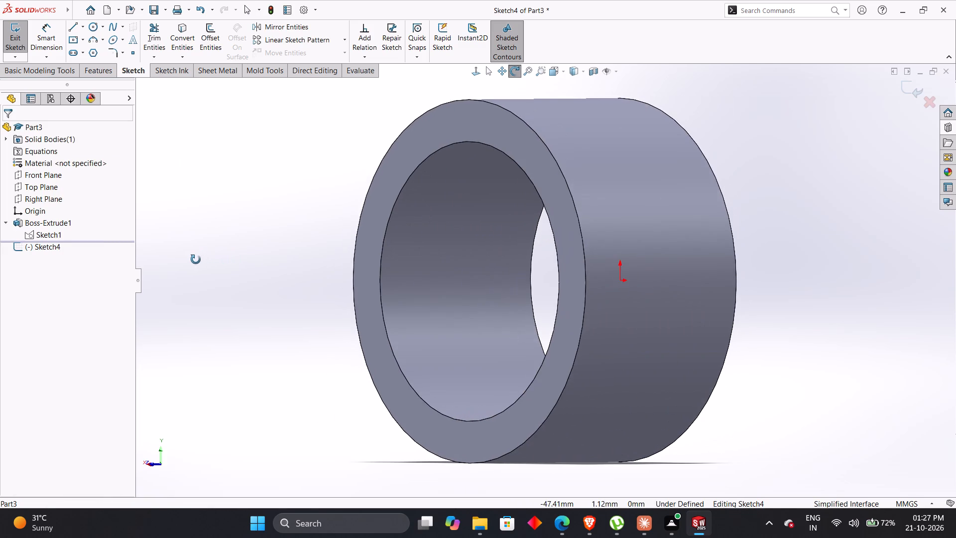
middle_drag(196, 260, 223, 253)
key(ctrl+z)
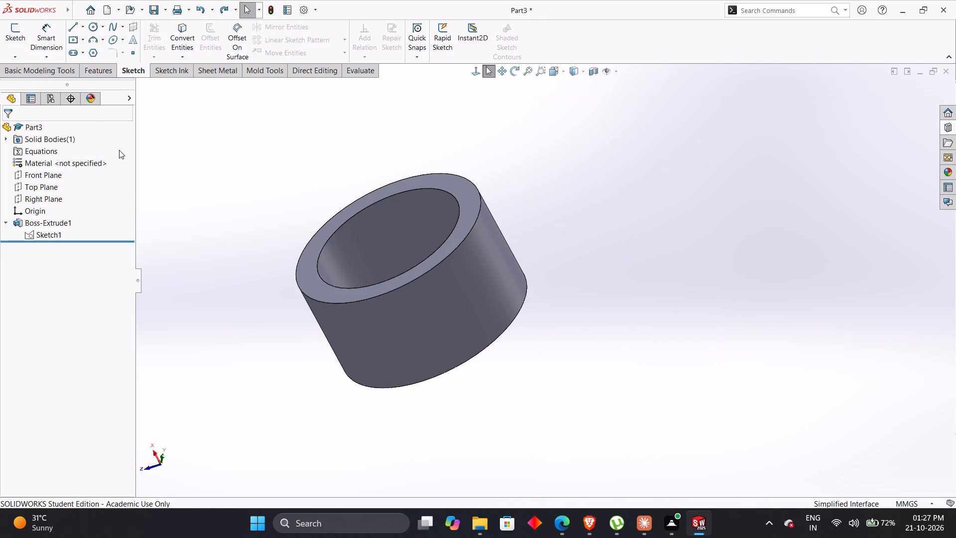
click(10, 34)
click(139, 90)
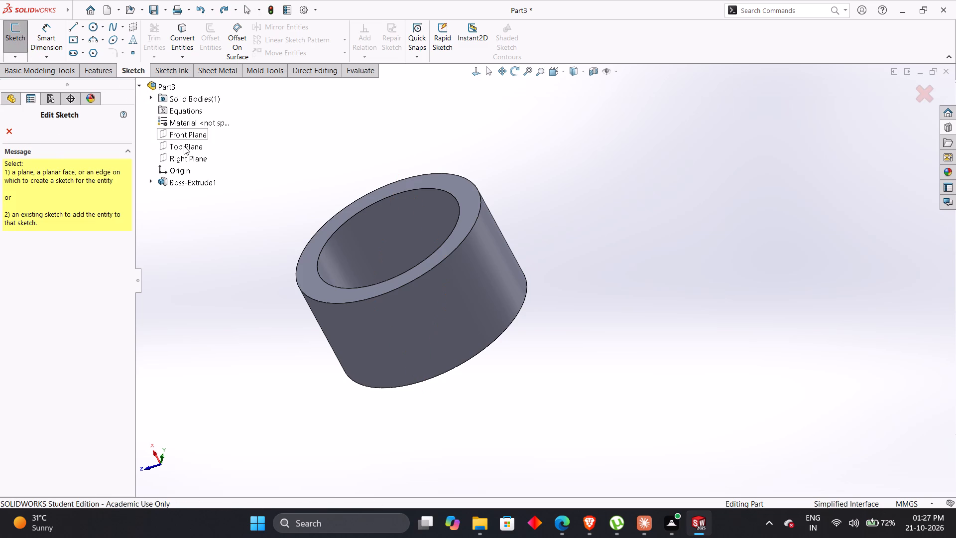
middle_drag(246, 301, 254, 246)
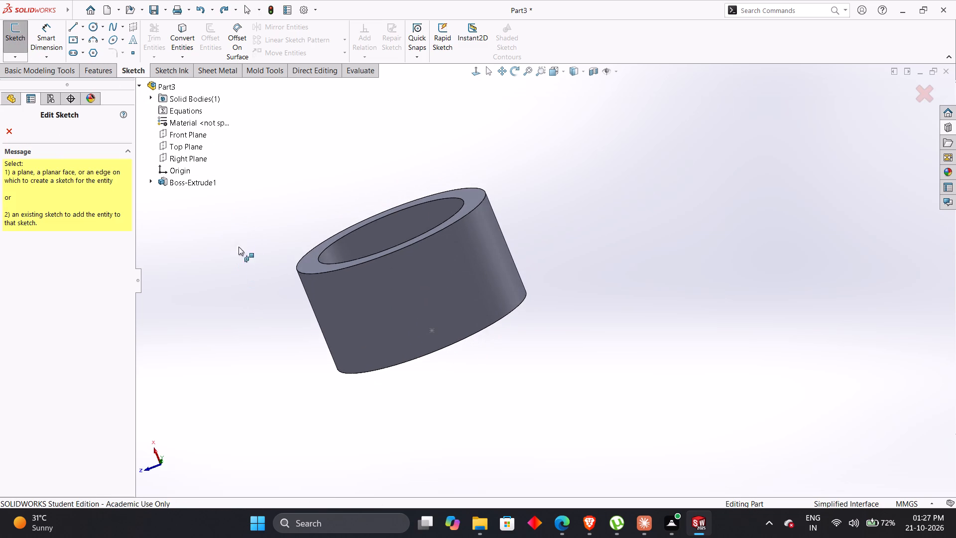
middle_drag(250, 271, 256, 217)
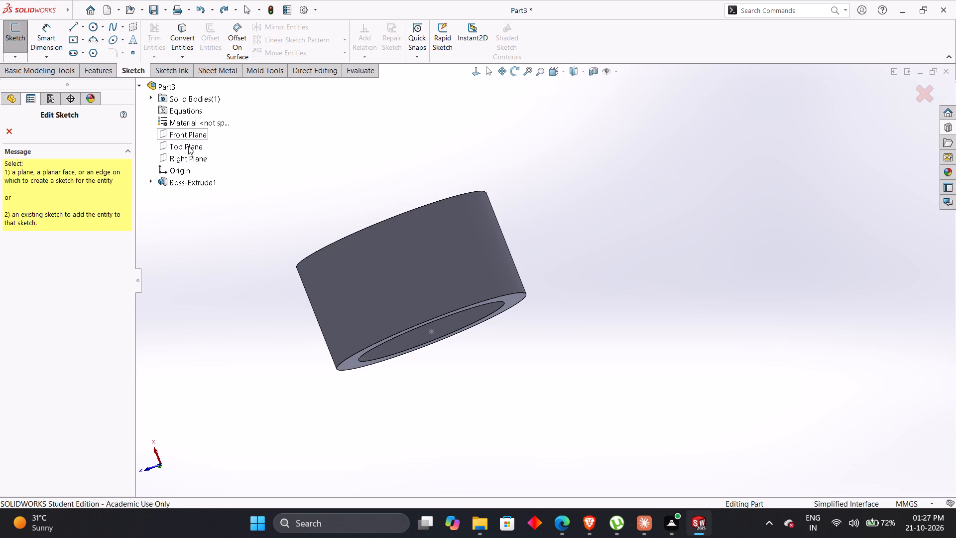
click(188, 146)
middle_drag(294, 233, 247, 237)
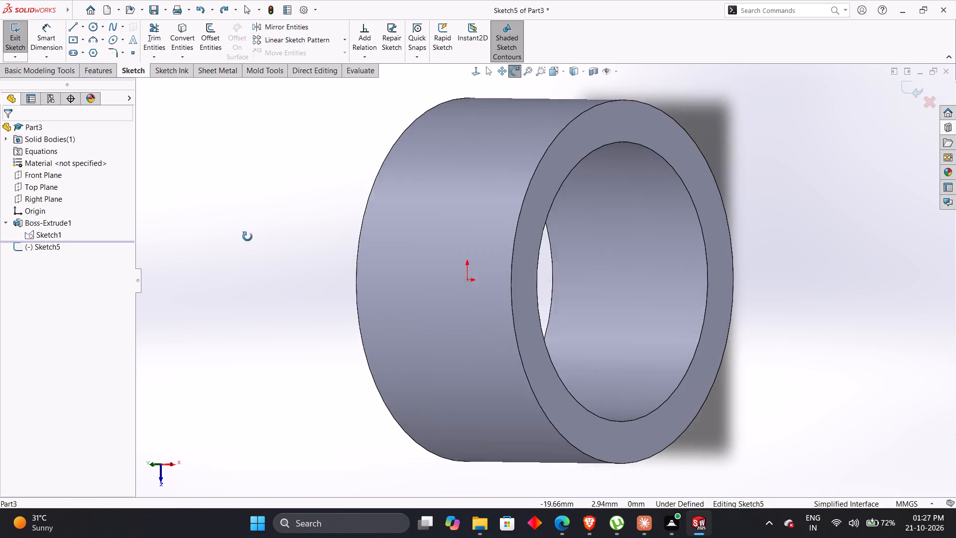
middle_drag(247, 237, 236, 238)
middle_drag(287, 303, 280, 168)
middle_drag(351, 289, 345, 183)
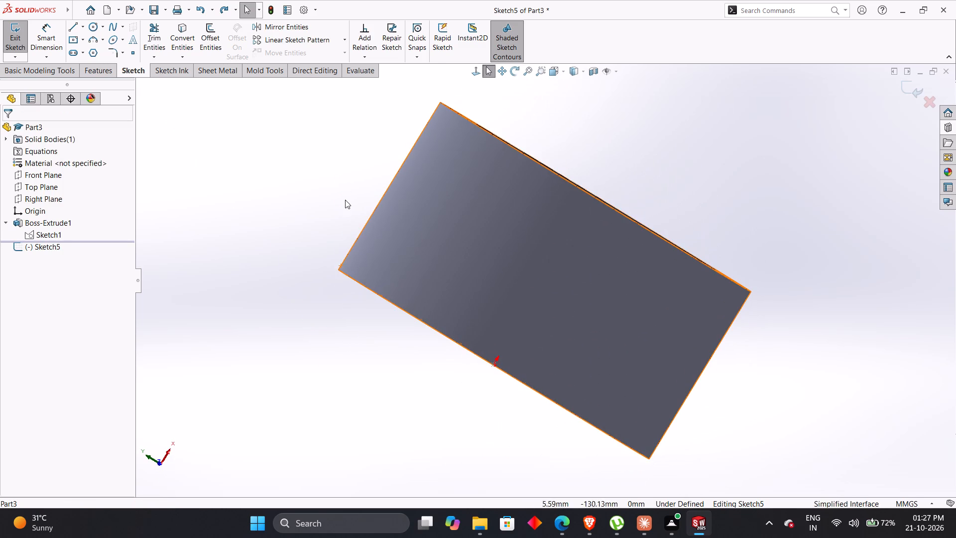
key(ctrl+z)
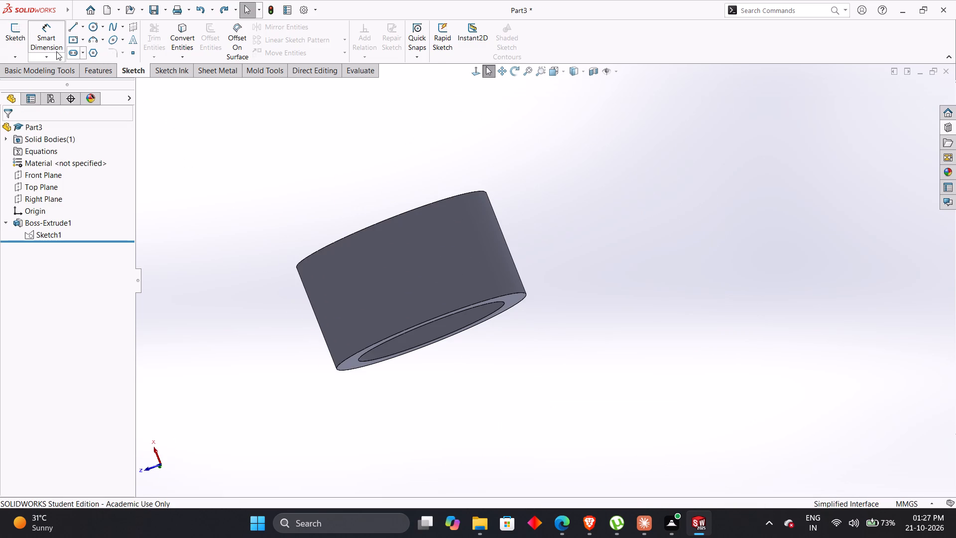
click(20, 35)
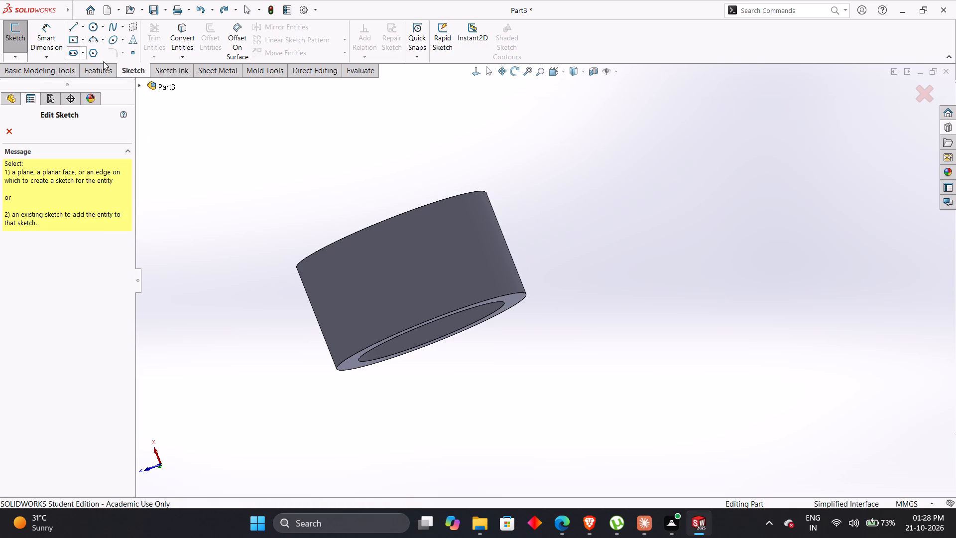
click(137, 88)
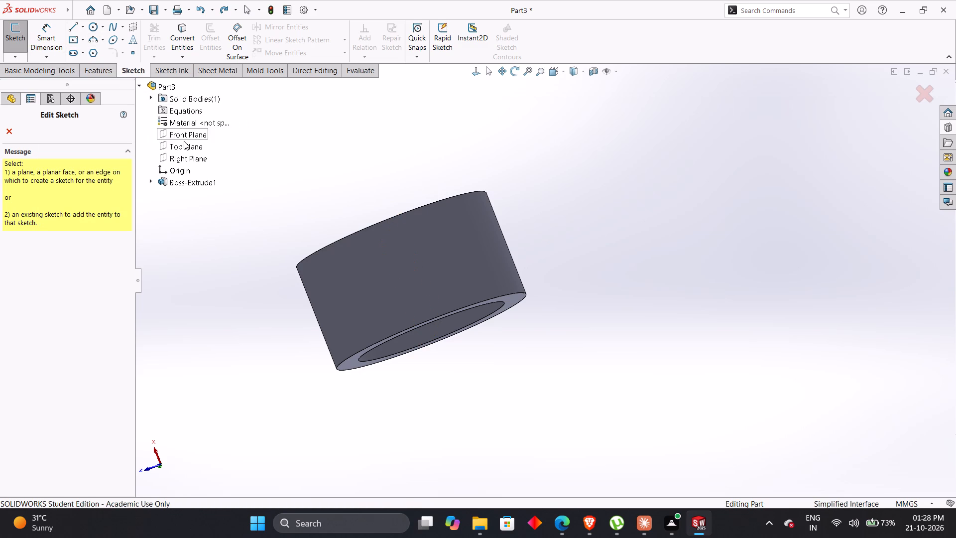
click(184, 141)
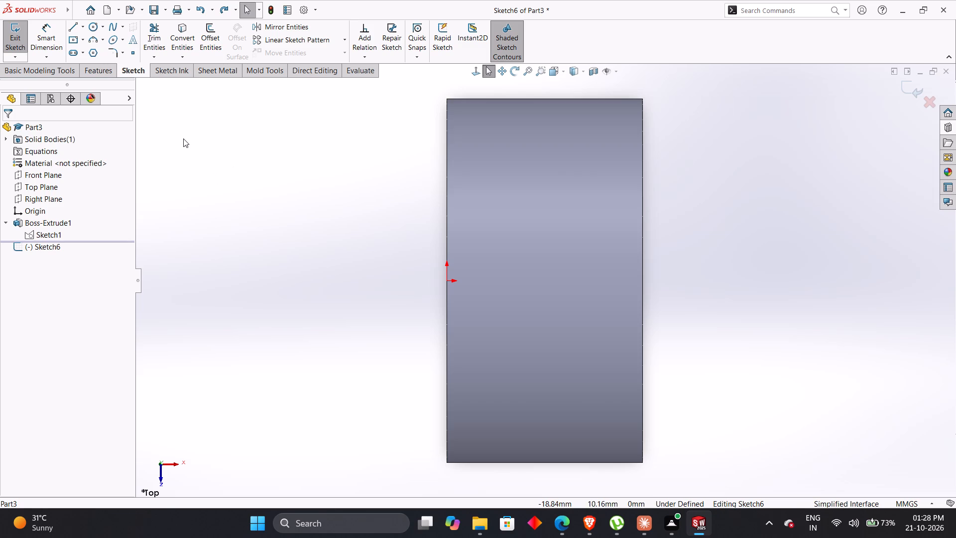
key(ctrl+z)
Close the empty top-plane sketch and start a new sketch on the Right Plane.
click(24, 39)
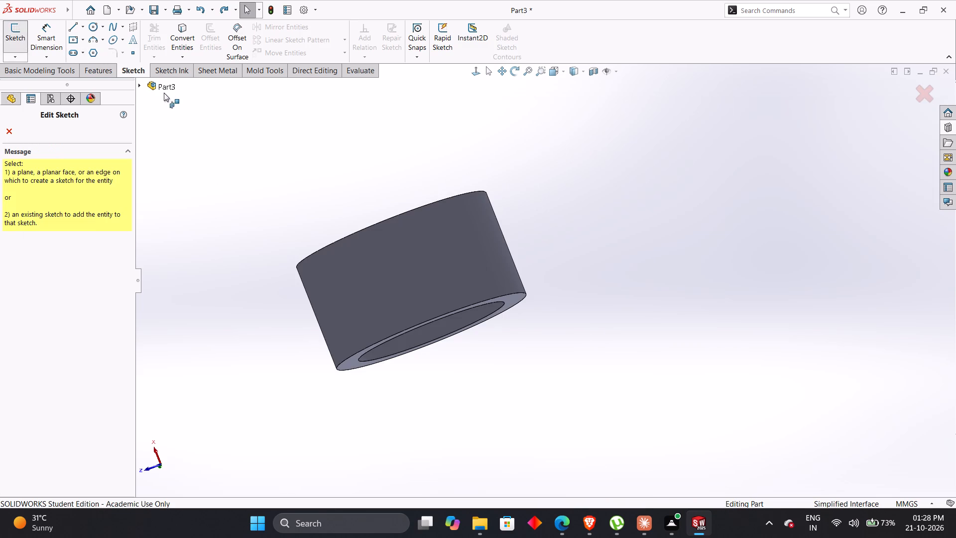
click(141, 88)
click(177, 157)
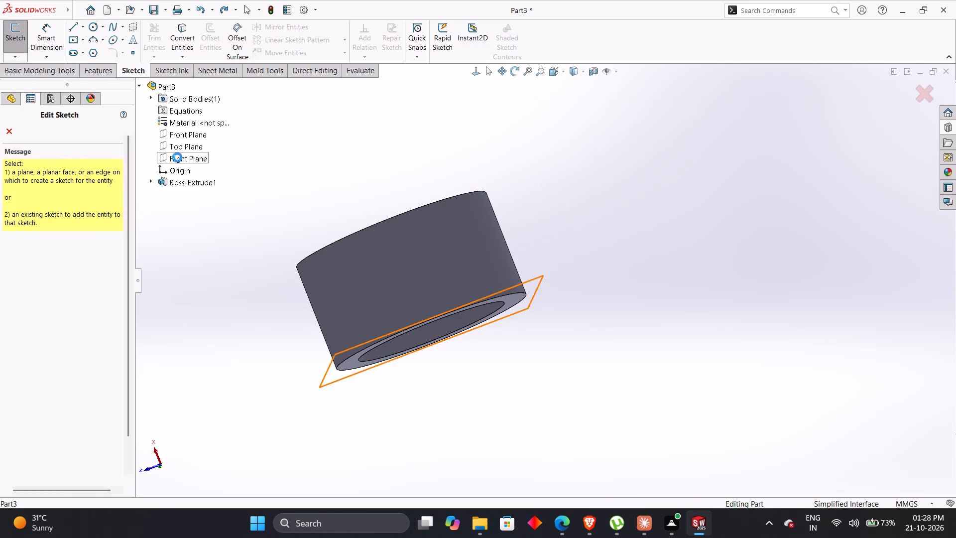
middle_drag(227, 219, 213, 95)
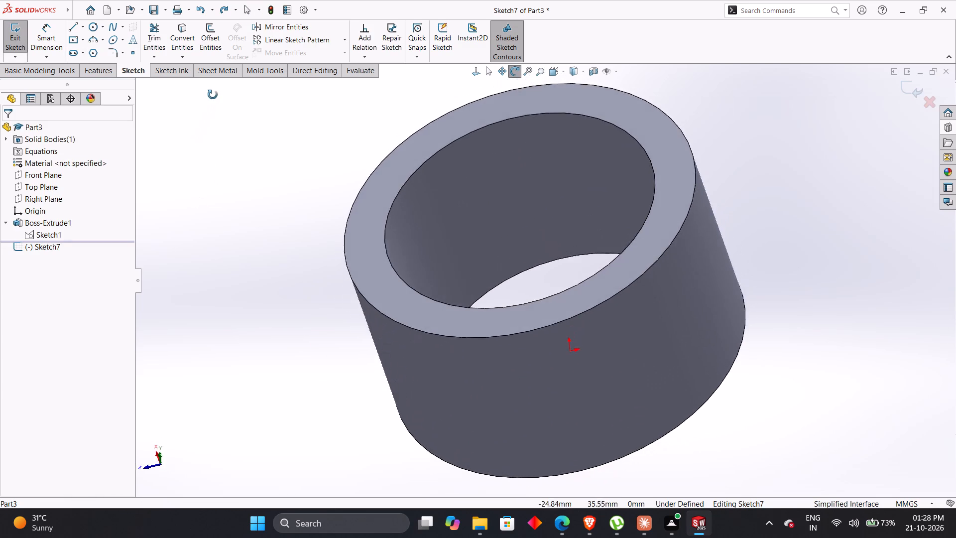
middle_drag(213, 95, 235, 209)
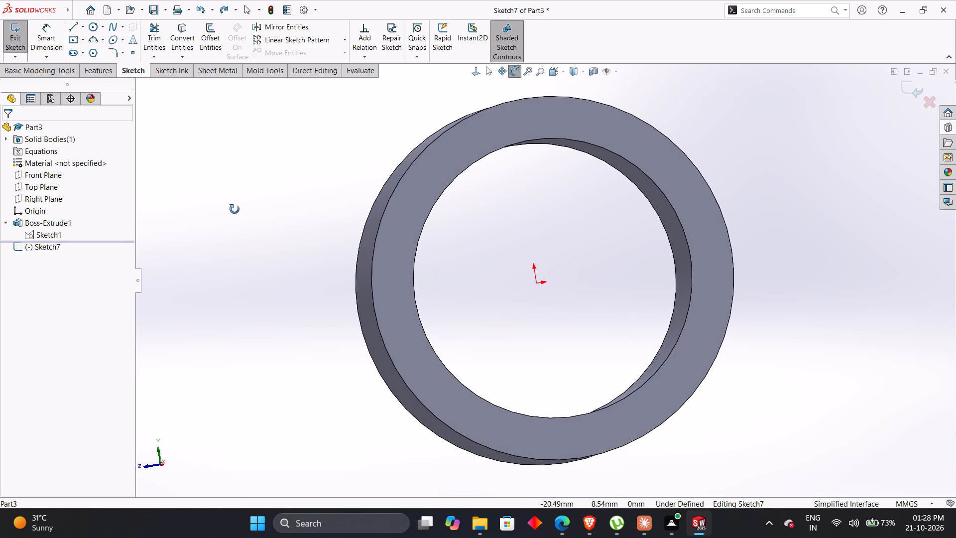
middle_drag(235, 209, 234, 209)
scroll(236, 212, up, 4)
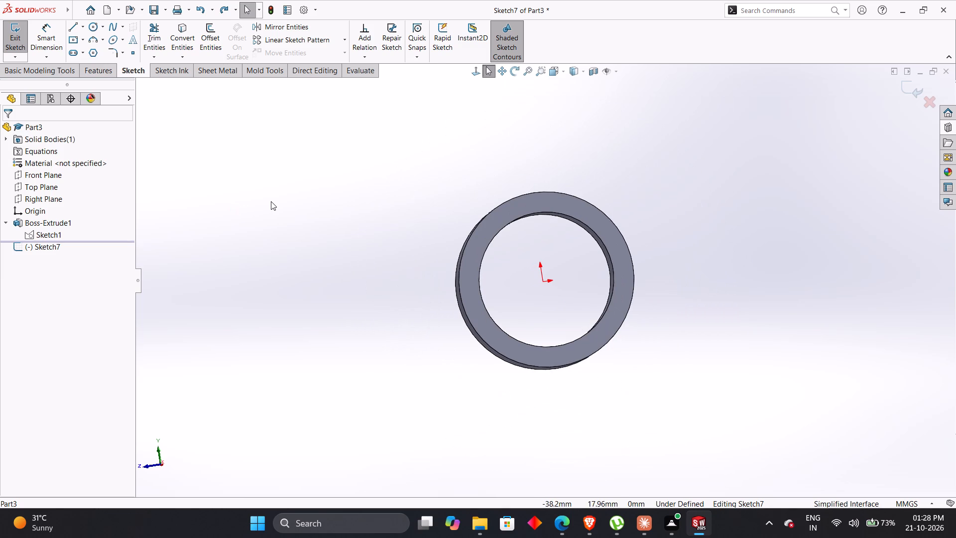
key(ctrl+4)
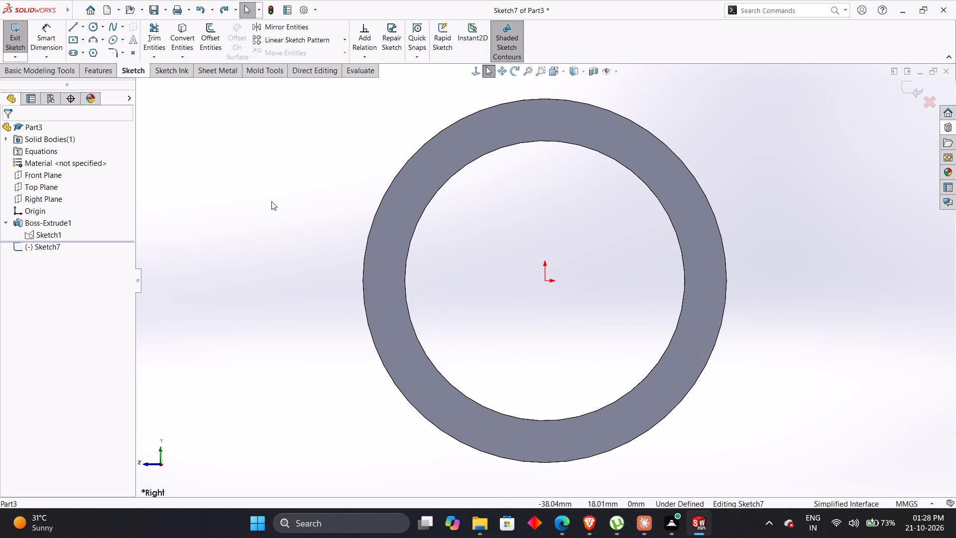
scroll(453, 378, up, 3)
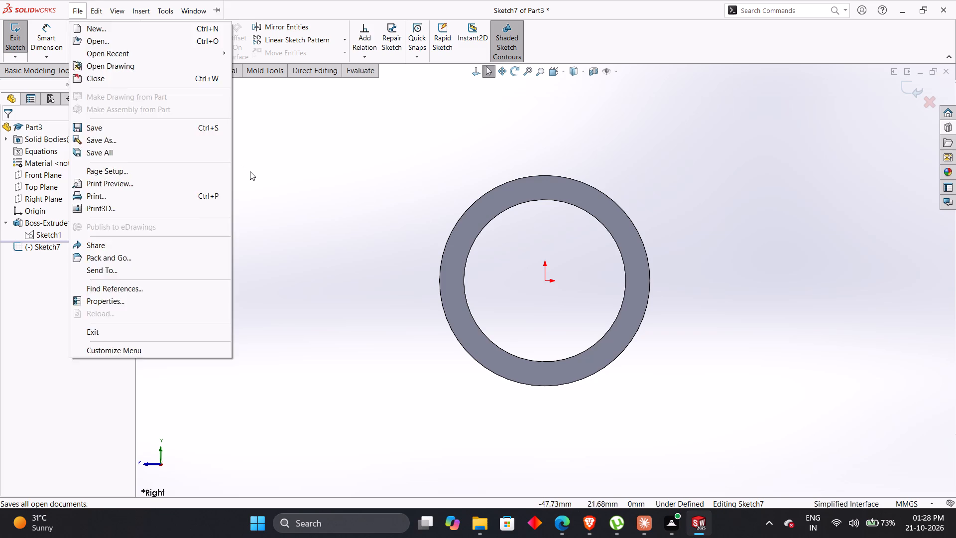
click(250, 171)
Sketch the open arm outline: an upper line about 48 mm long, a tangent end arc of about 11 mm radius, and a lower return line.
click(73, 29)
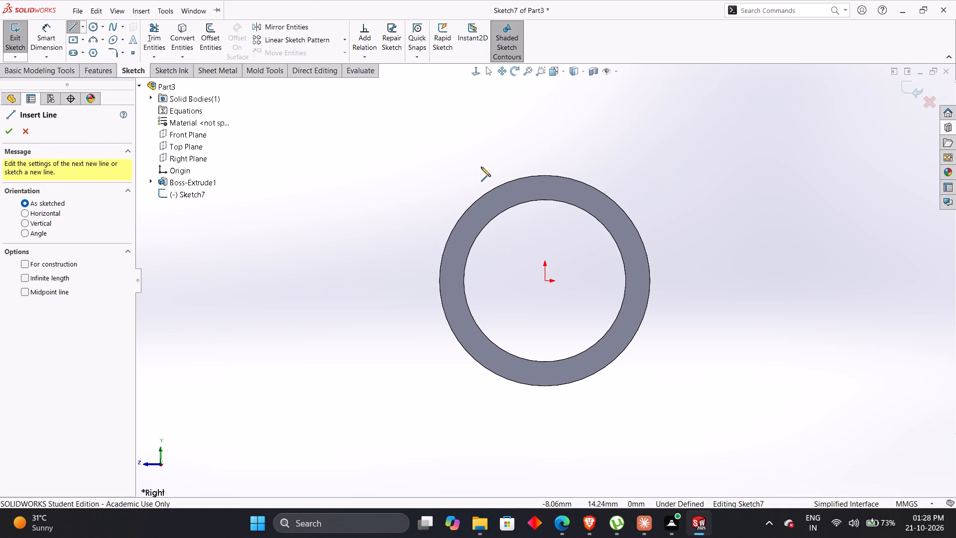
click(481, 167)
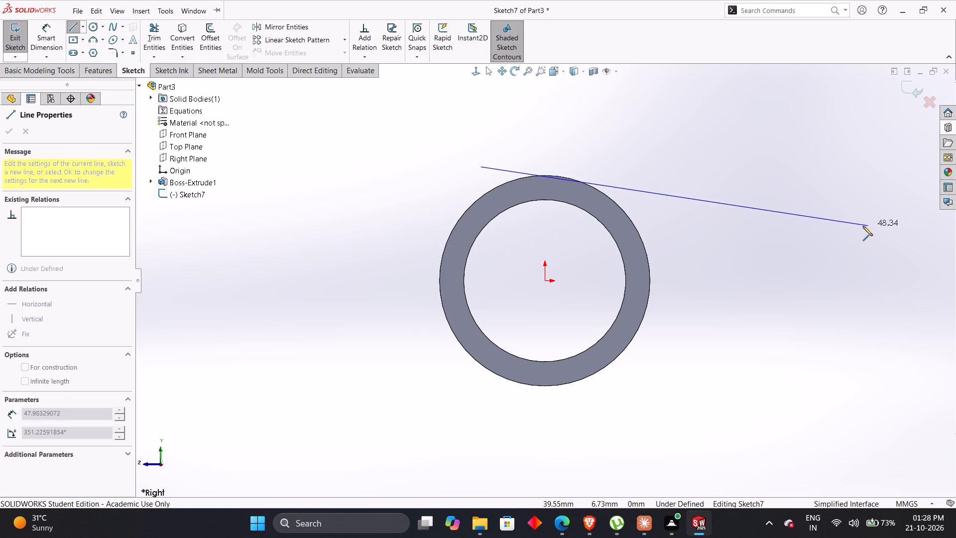
click(862, 226)
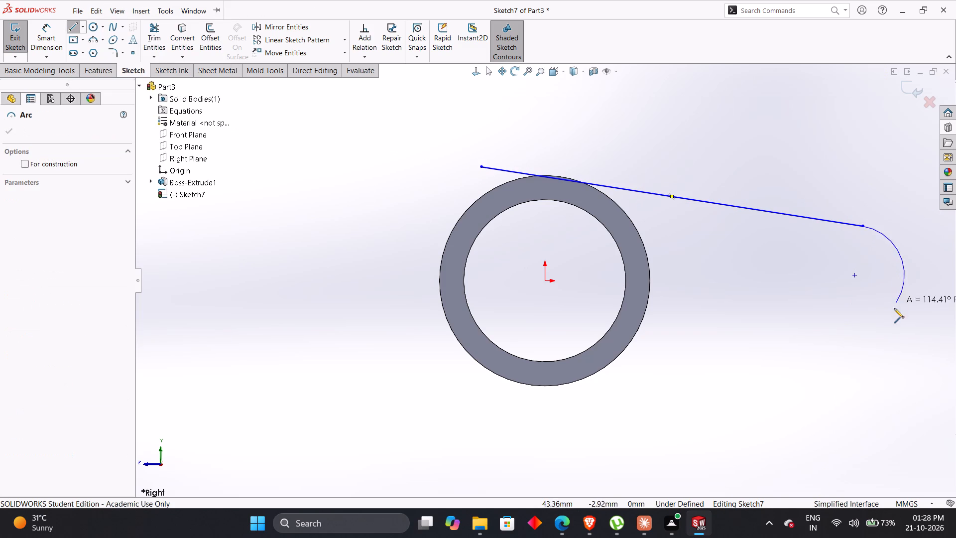
click(837, 401)
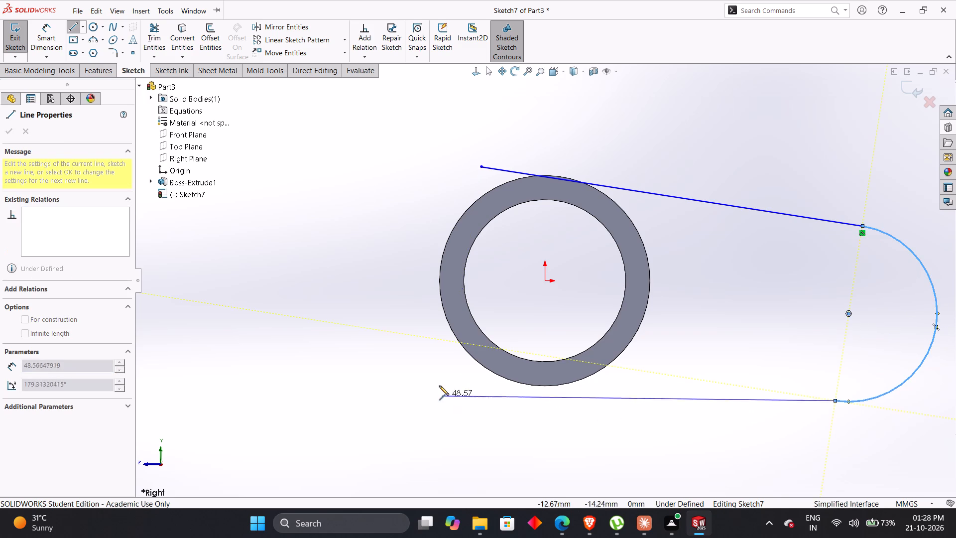
click(400, 389)
key(Escape)
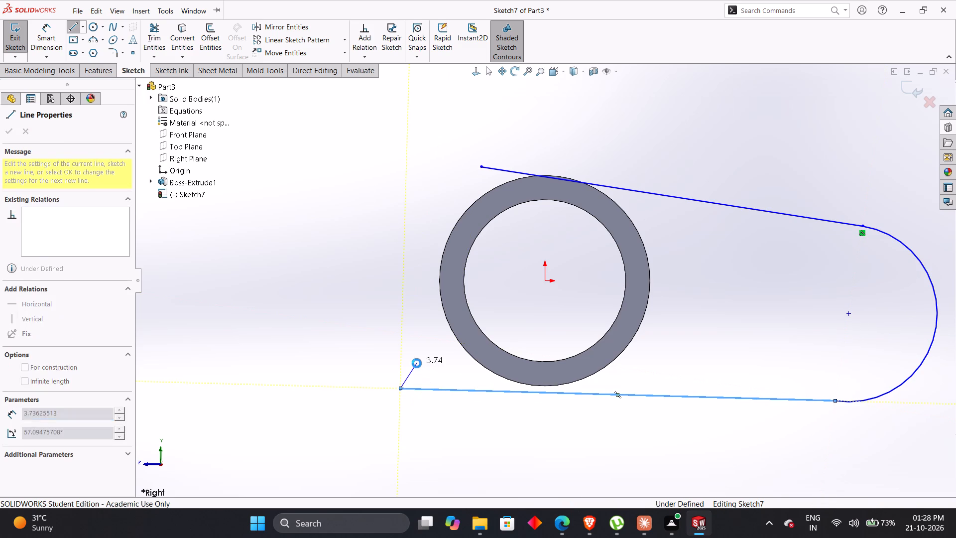
key(Escape)
Check the arm's shape in the PDF drawing, and convert the ring's outer edge into the sketch.
key(alt+Tab)
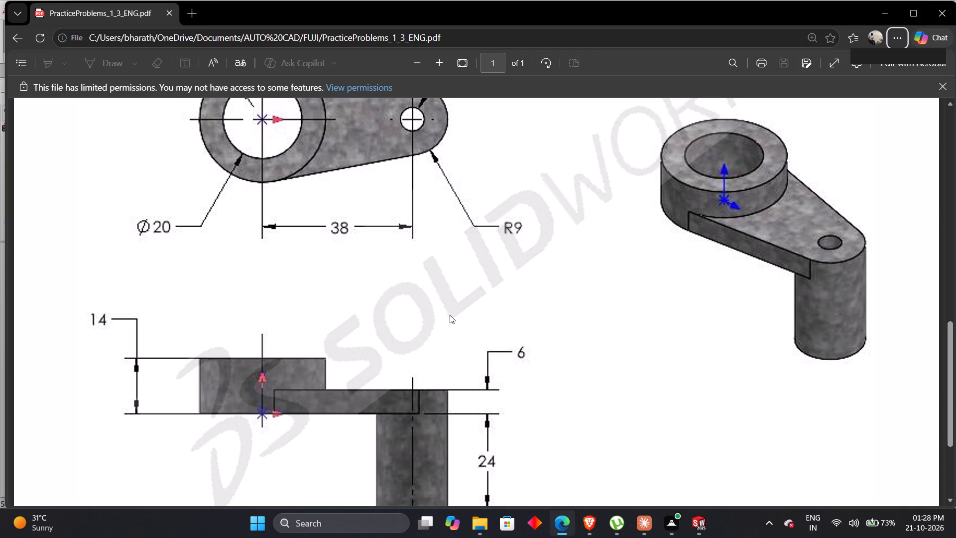
scroll(466, 301, up, 4)
alt+scroll(466, 303, down, 1)
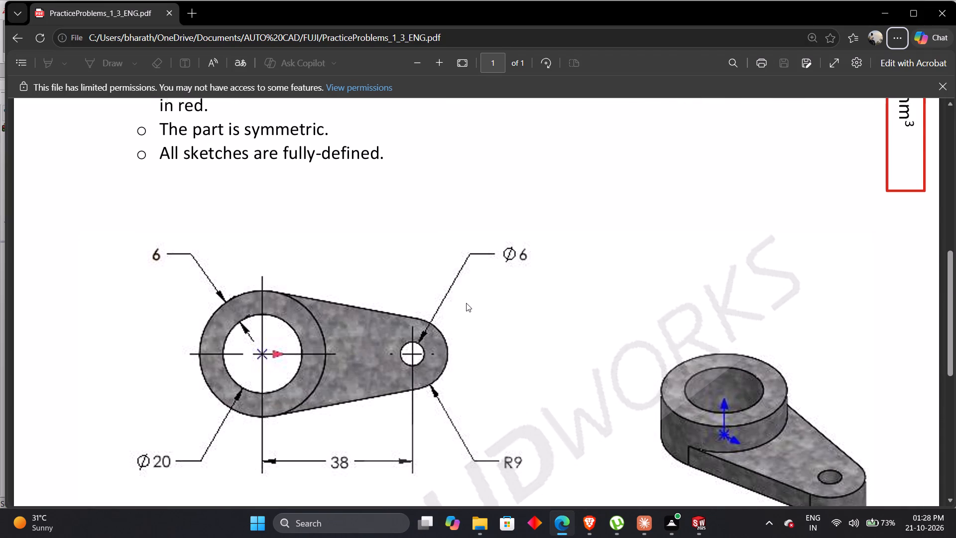
key(alt+Tab)
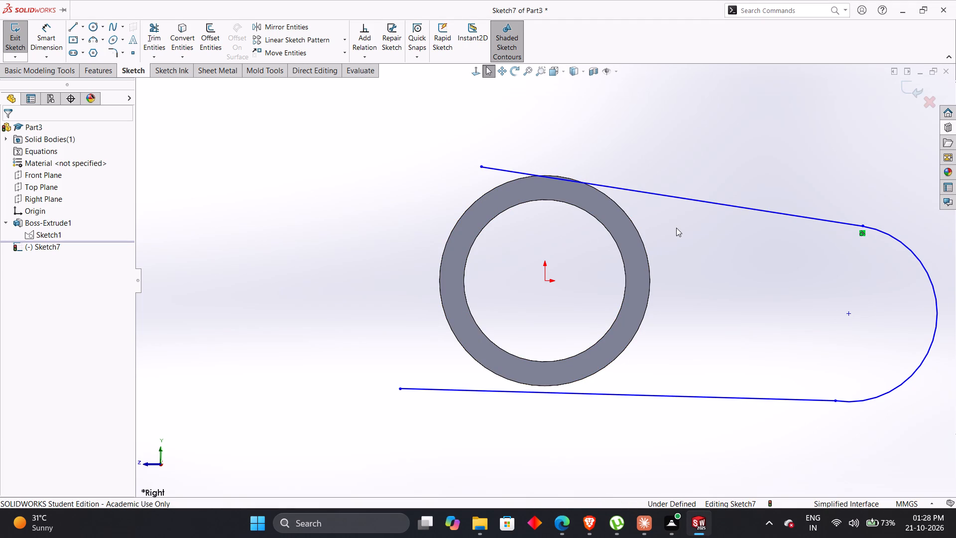
key(Escape)
key(Escape)
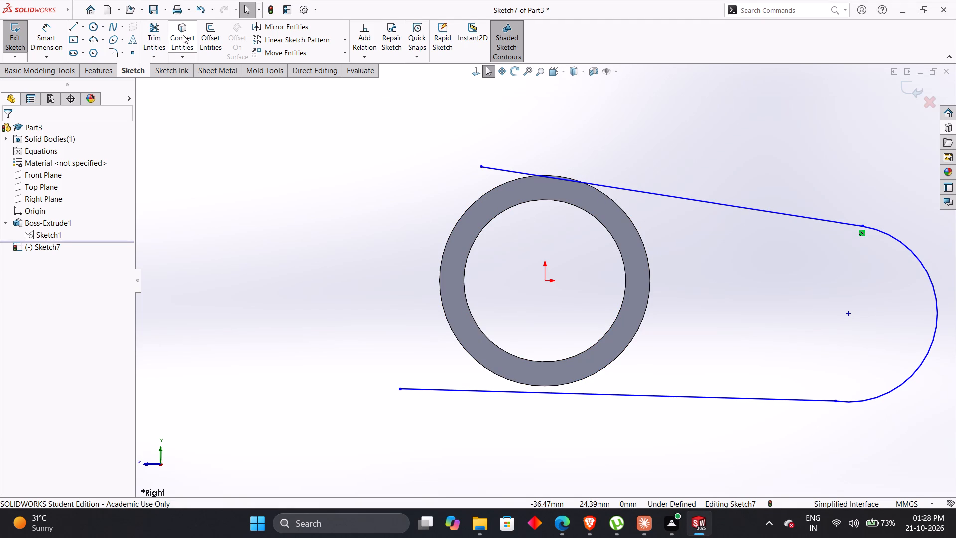
click(183, 35)
click(448, 240)
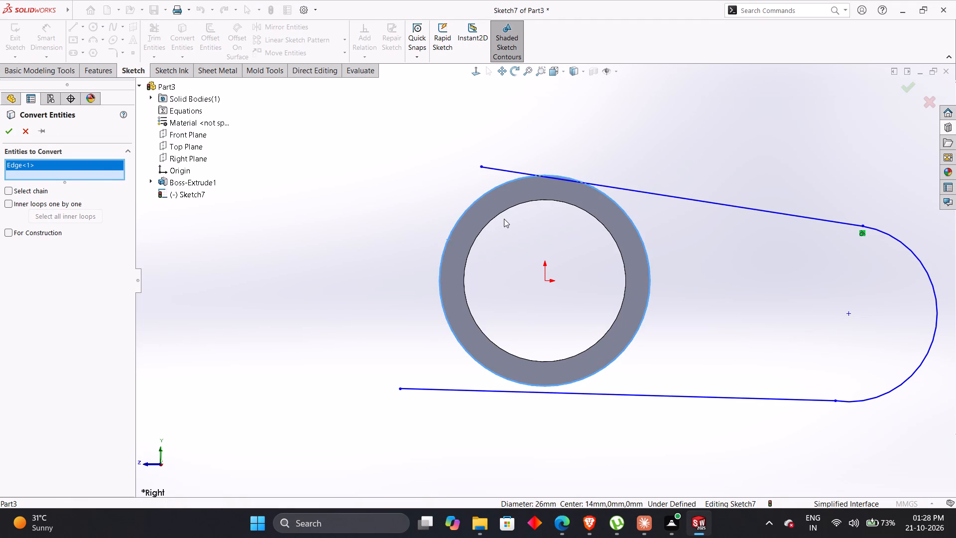
key(Return)
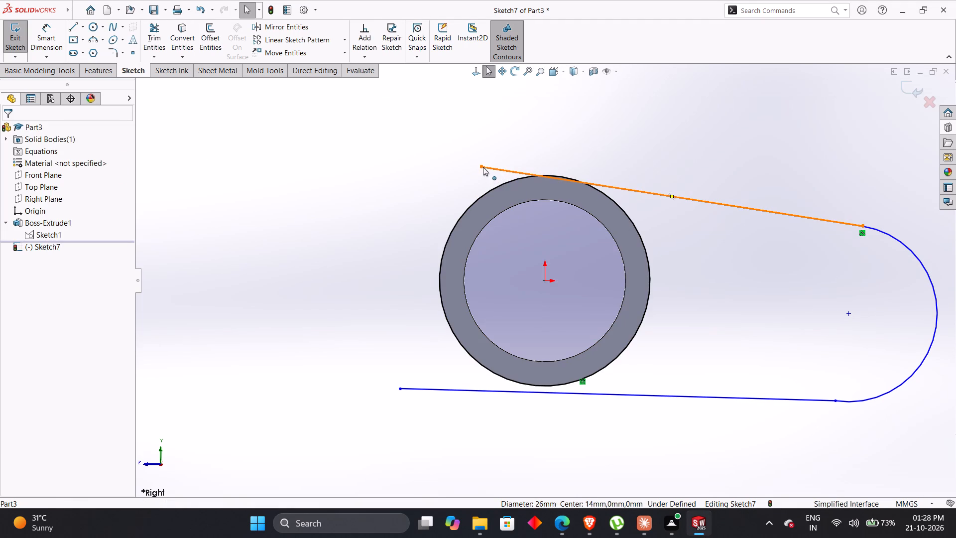
Pull the upper line's free end clear of the ring, and make the line tangent to the converted outer circle.
click(478, 165)
drag(481, 165, 469, 137)
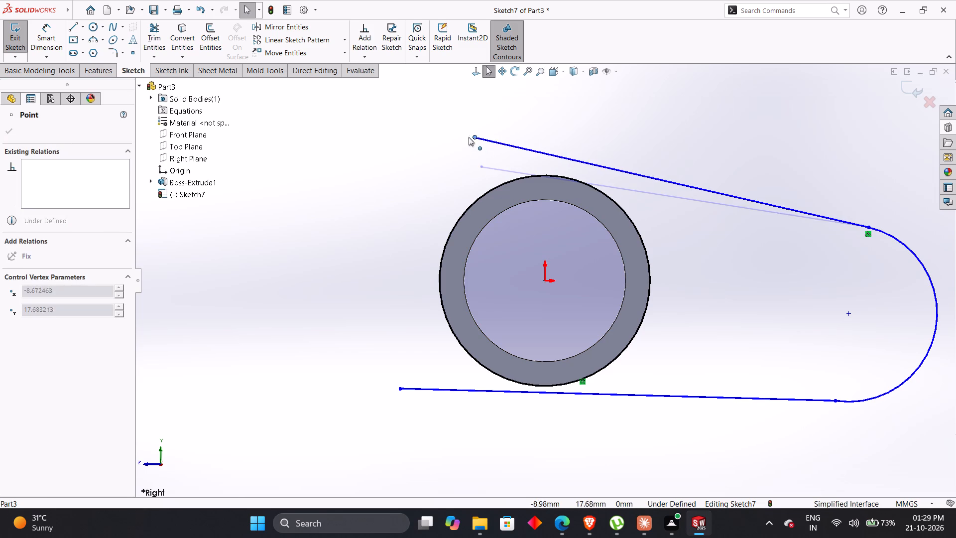
drag(469, 137, 431, 137)
click(392, 166)
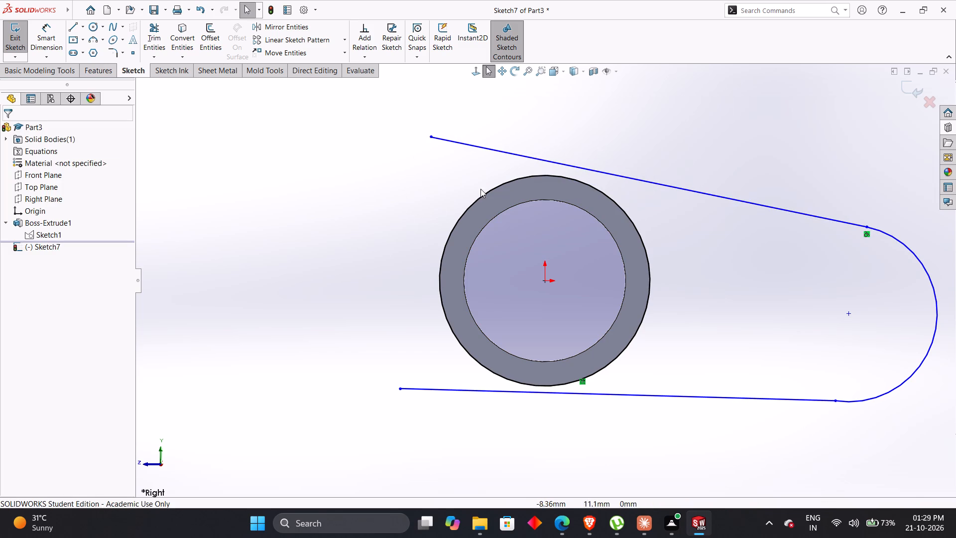
click(513, 151)
ctrl+click(508, 180)
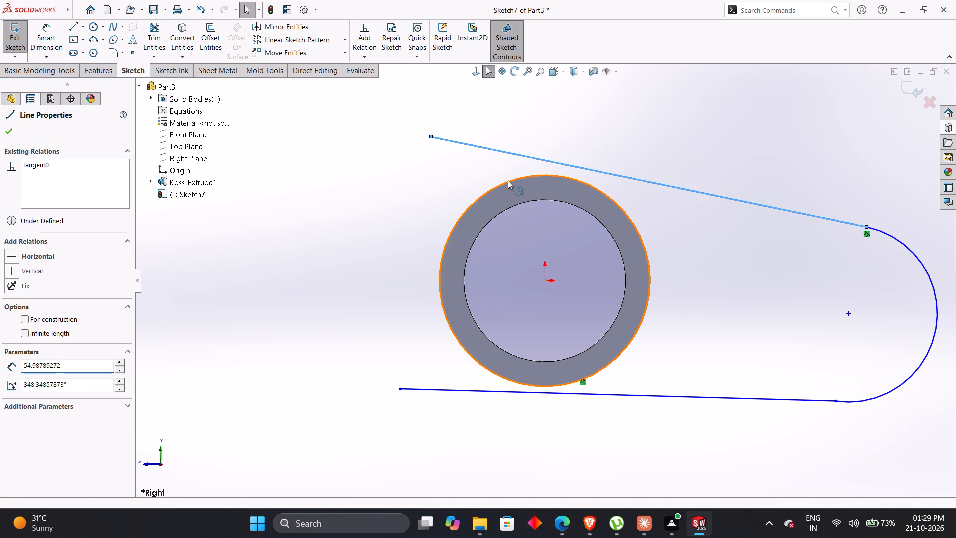
click(536, 134)
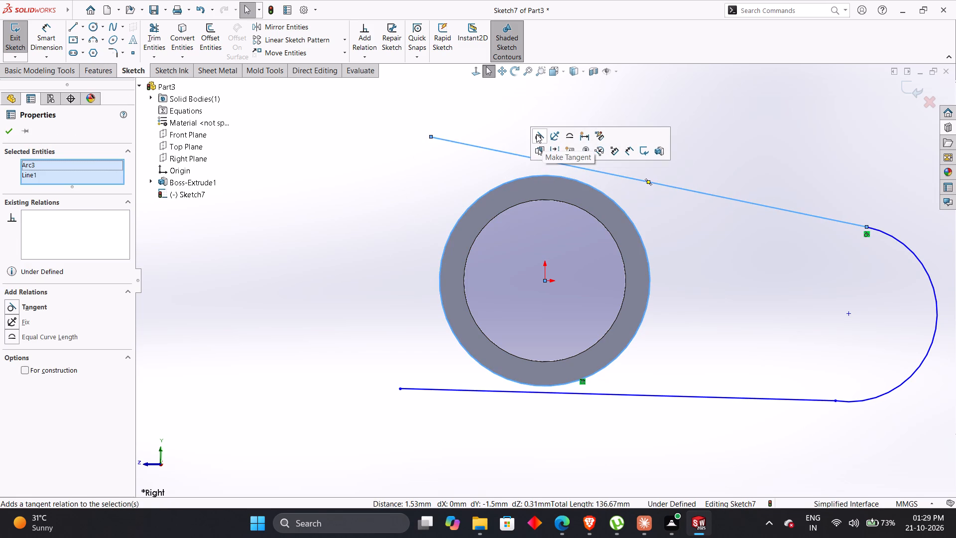
click(356, 243)
Make the lower arm line tangent to the ring's converted outer circle.
click(476, 400)
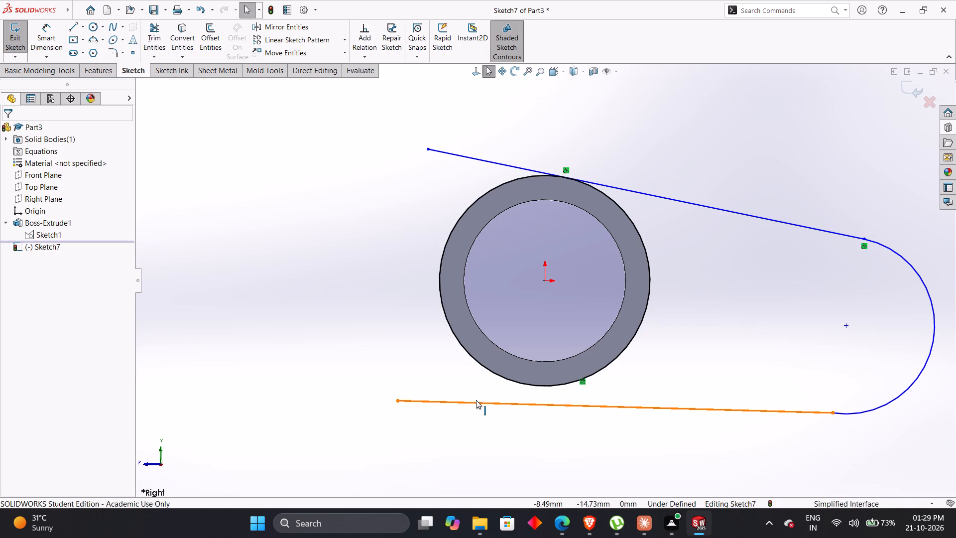
ctrl+click(501, 376)
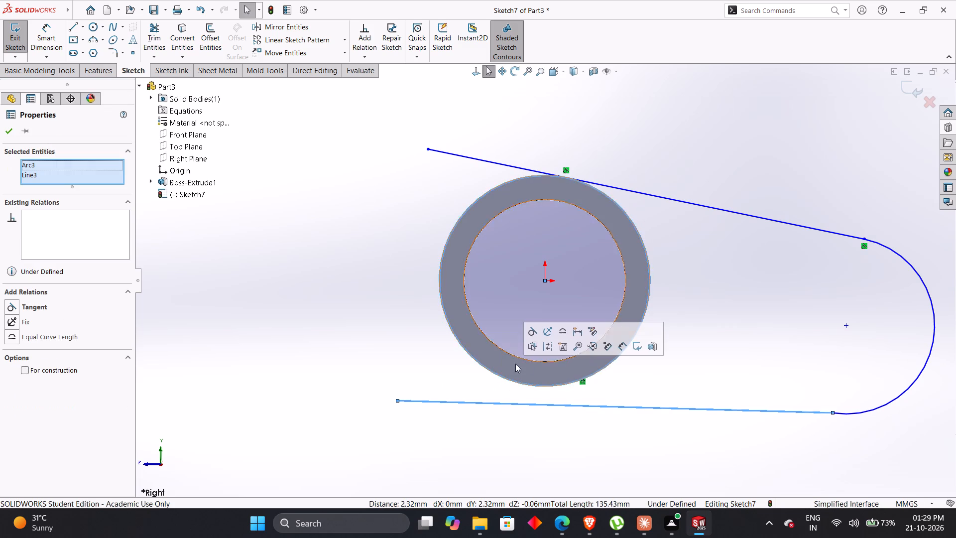
click(529, 335)
click(254, 338)
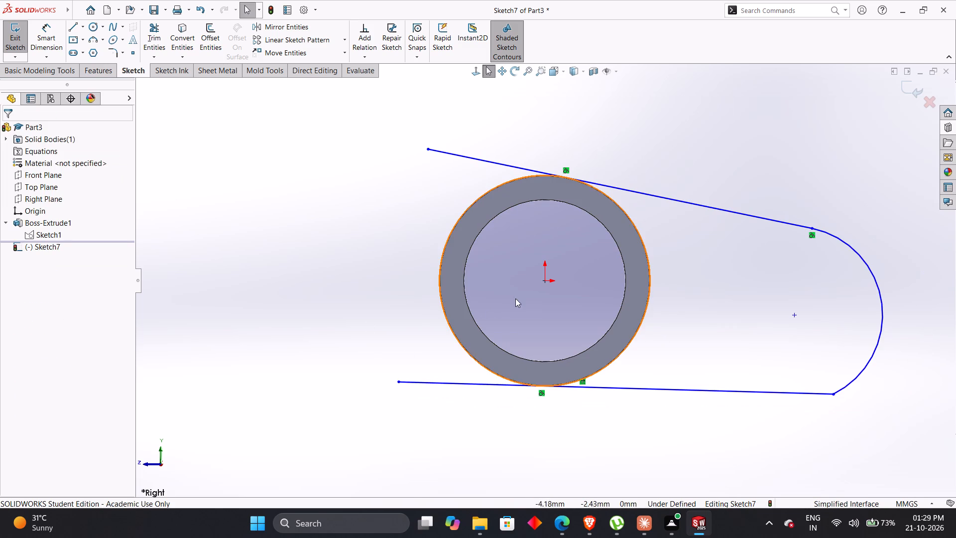
Add a horizontal relation between the origin and the end arc's centre.
click(545, 281)
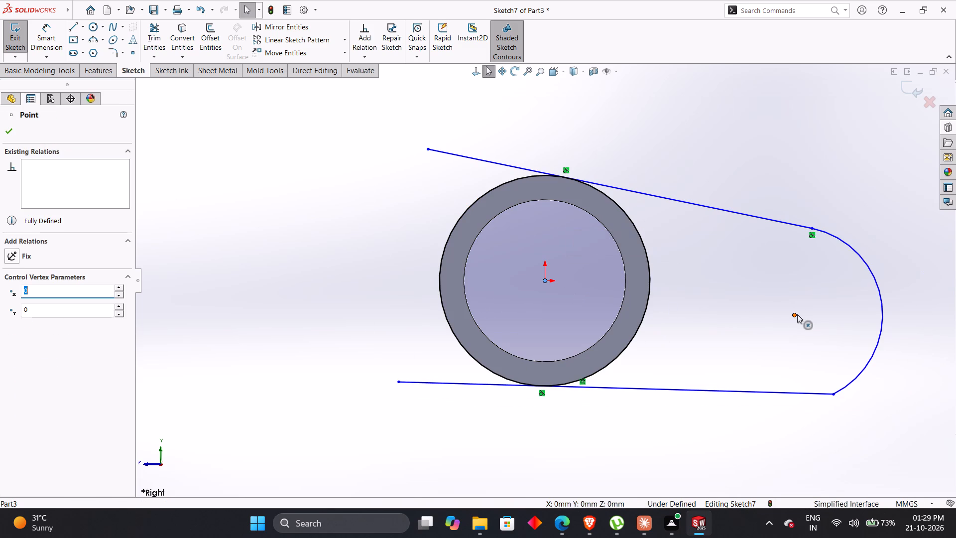
ctrl+click(797, 314)
click(828, 274)
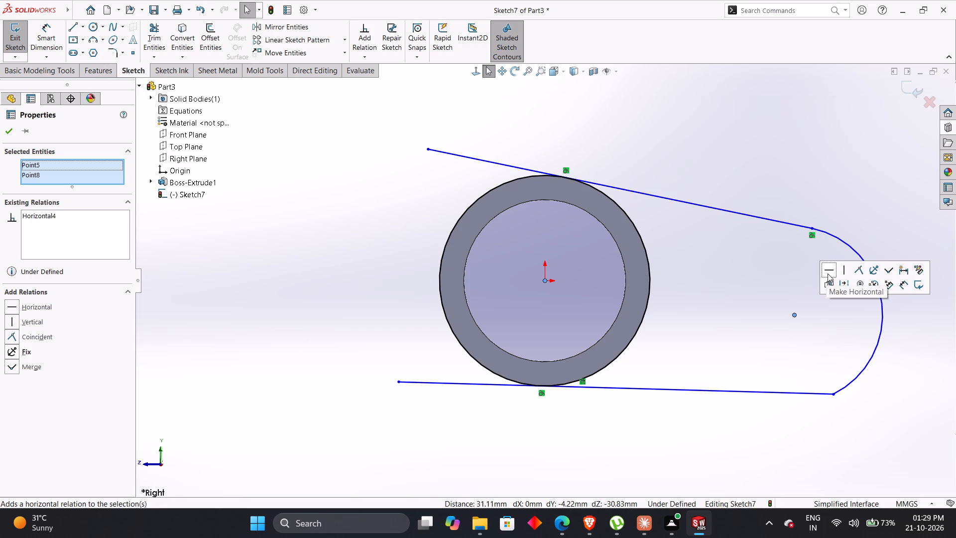
click(716, 240)
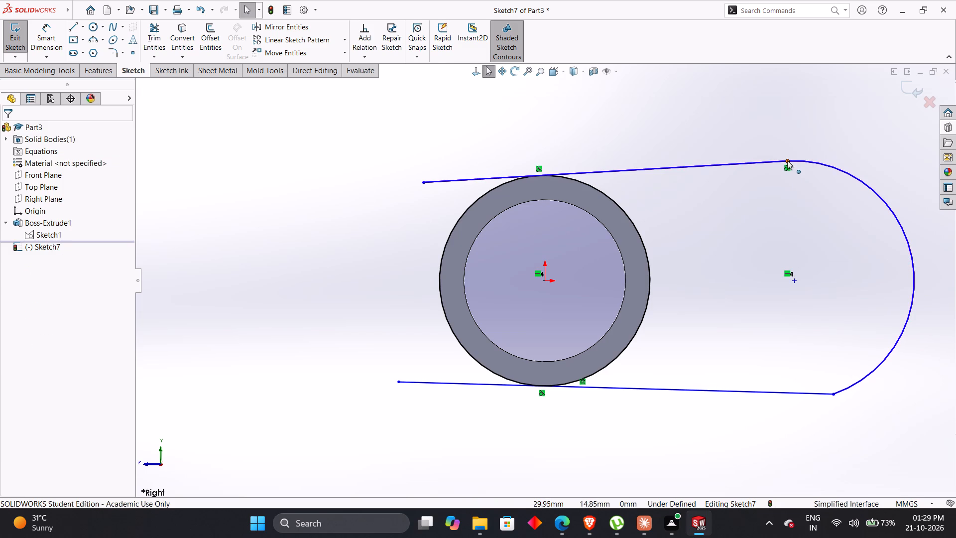
Add vertical relations between the end arc's two endpoints and between its centre and lower endpoint.
click(787, 160)
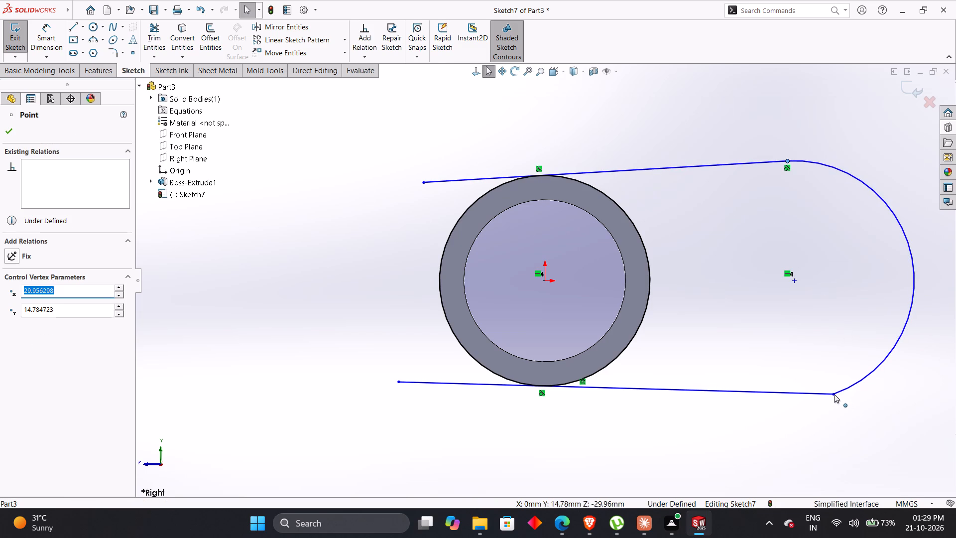
ctrl+click(834, 394)
click(866, 348)
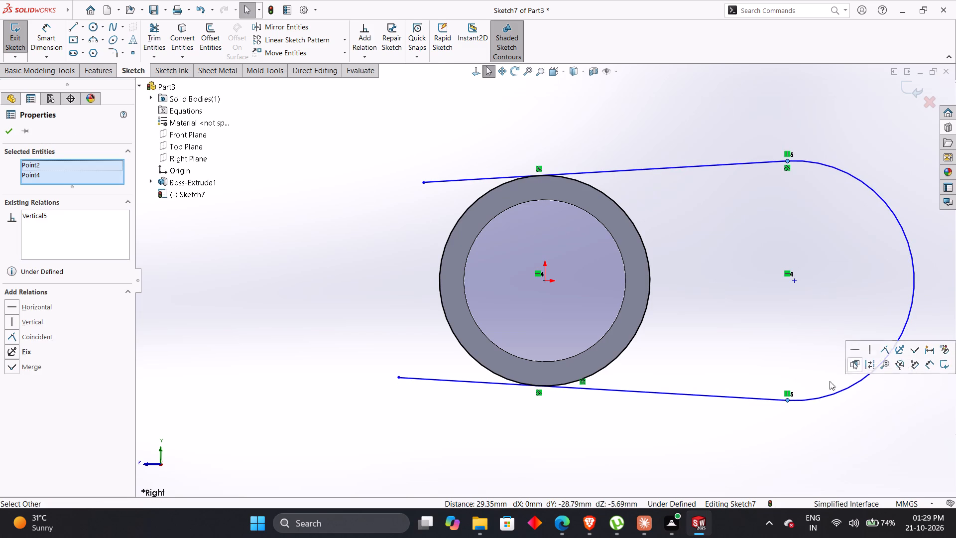
click(691, 454)
click(797, 283)
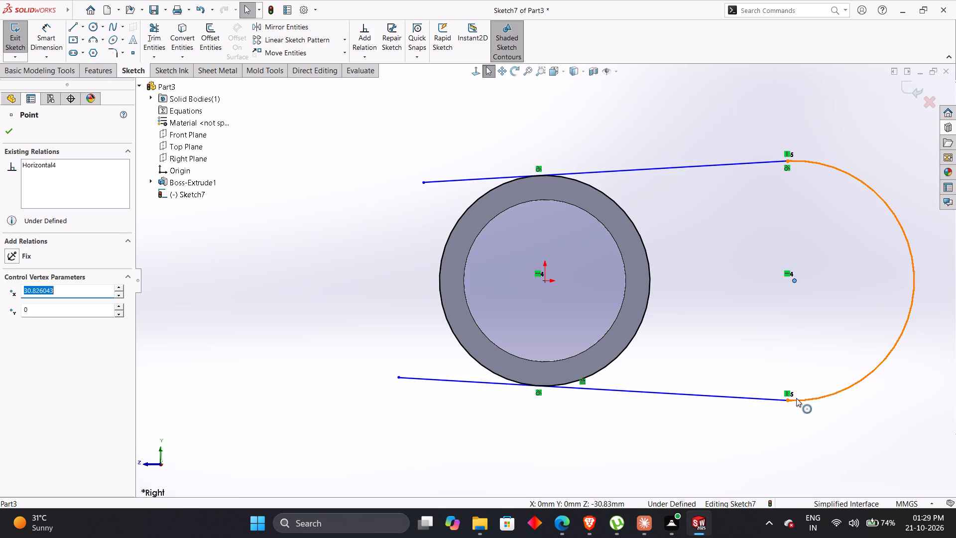
ctrl+click(789, 401)
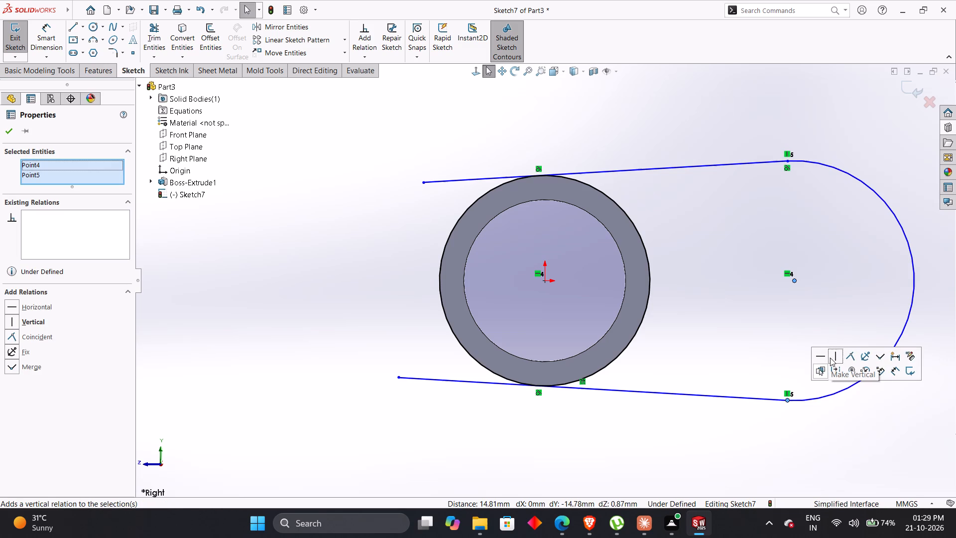
click(835, 356)
click(683, 441)
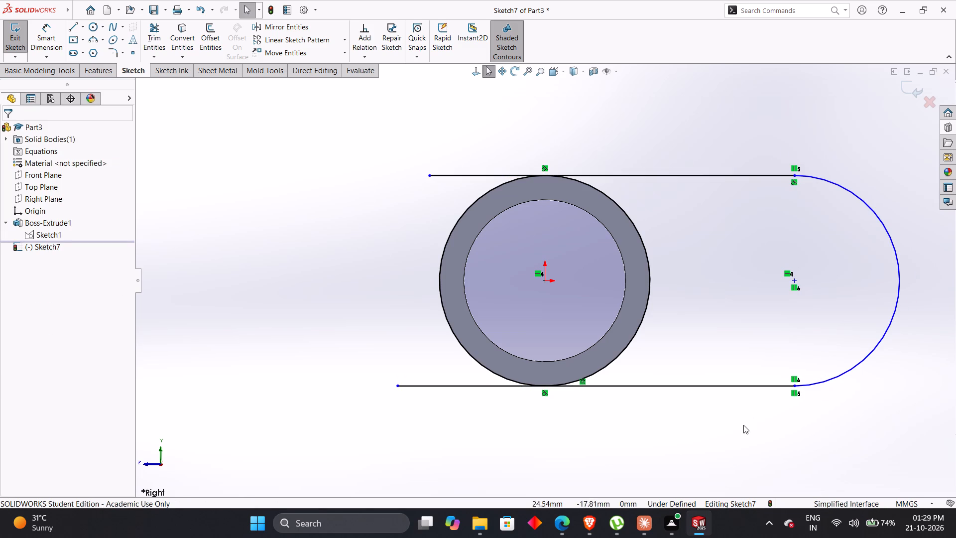
click(277, 372)
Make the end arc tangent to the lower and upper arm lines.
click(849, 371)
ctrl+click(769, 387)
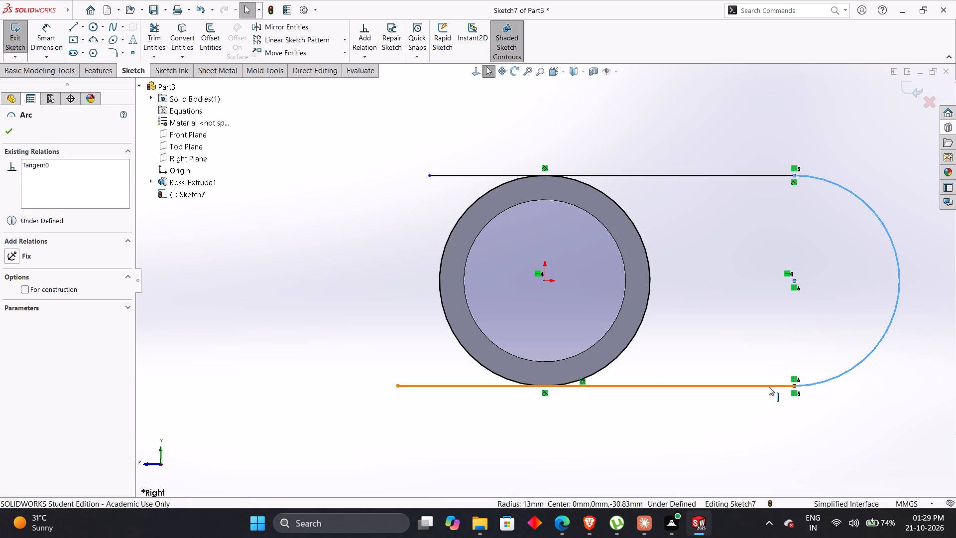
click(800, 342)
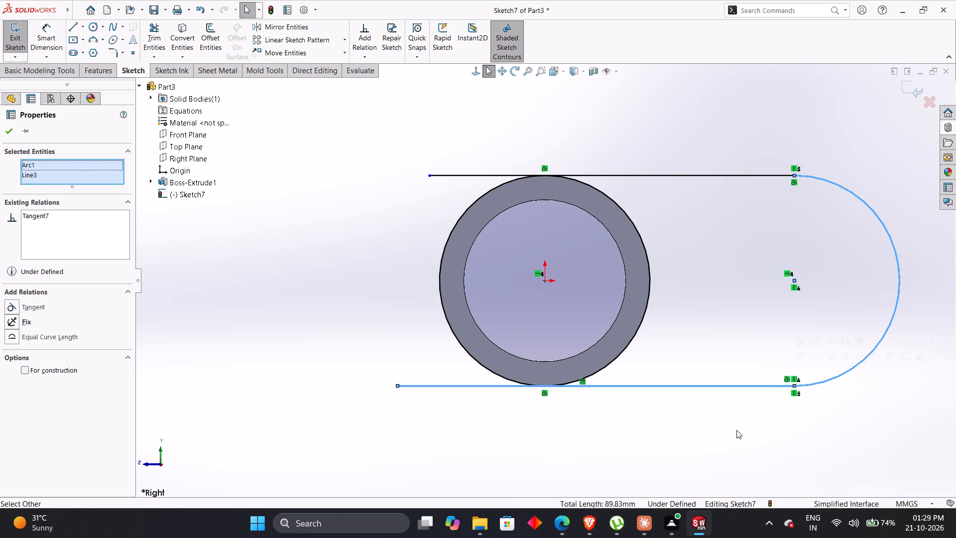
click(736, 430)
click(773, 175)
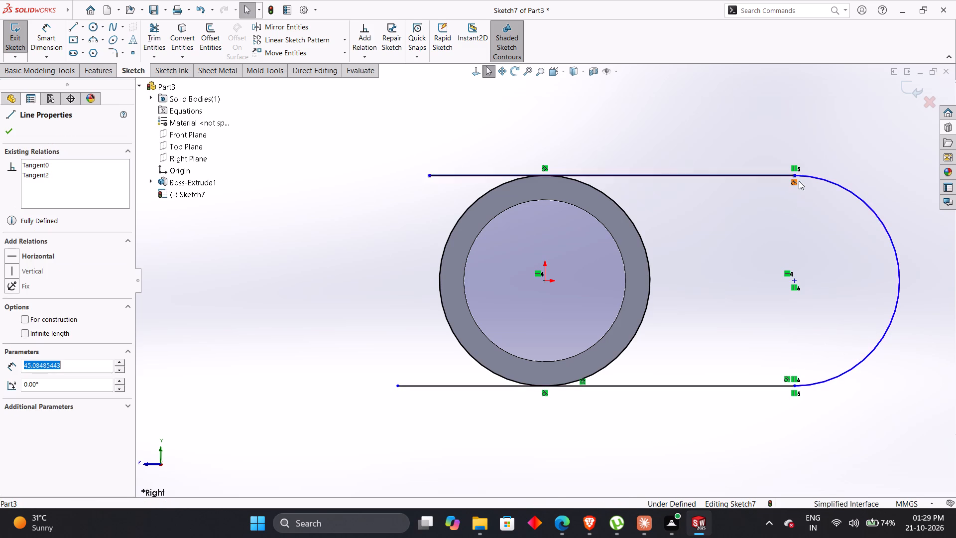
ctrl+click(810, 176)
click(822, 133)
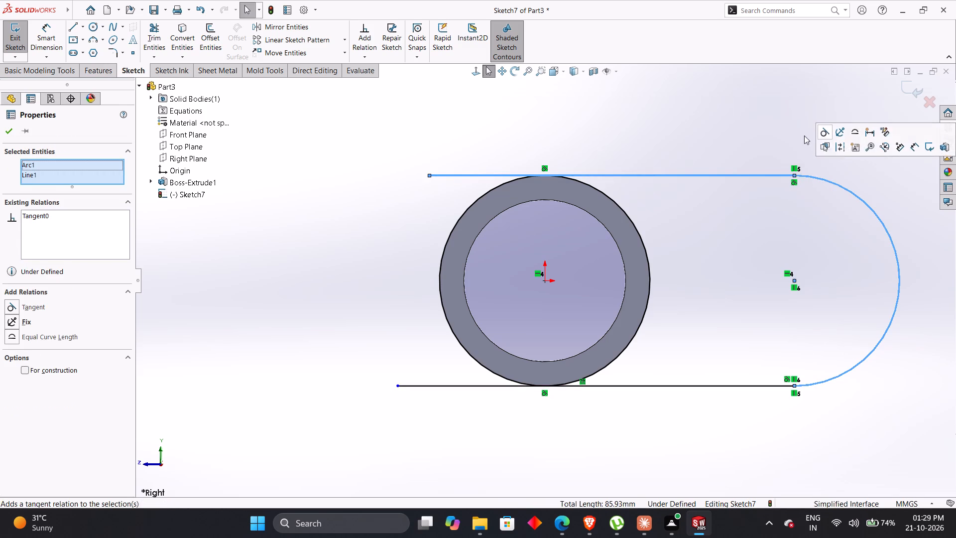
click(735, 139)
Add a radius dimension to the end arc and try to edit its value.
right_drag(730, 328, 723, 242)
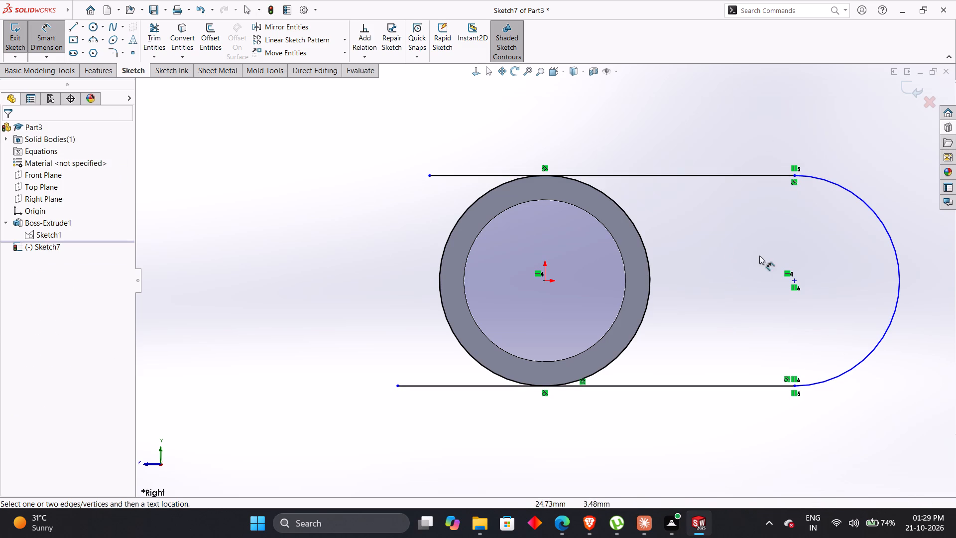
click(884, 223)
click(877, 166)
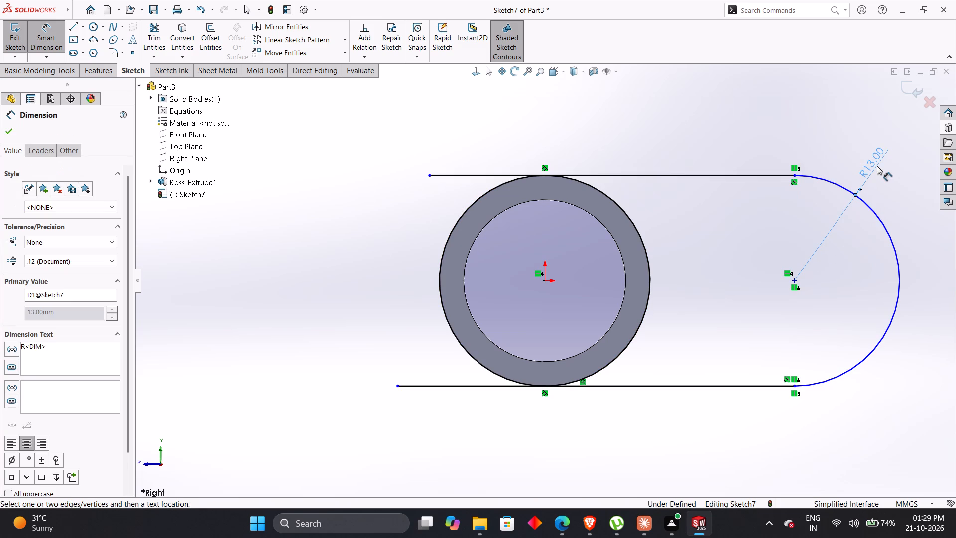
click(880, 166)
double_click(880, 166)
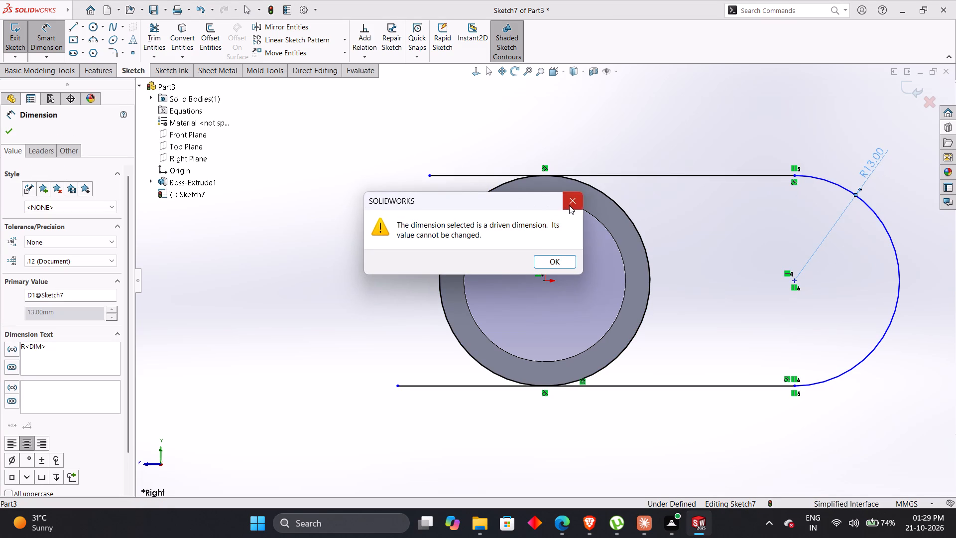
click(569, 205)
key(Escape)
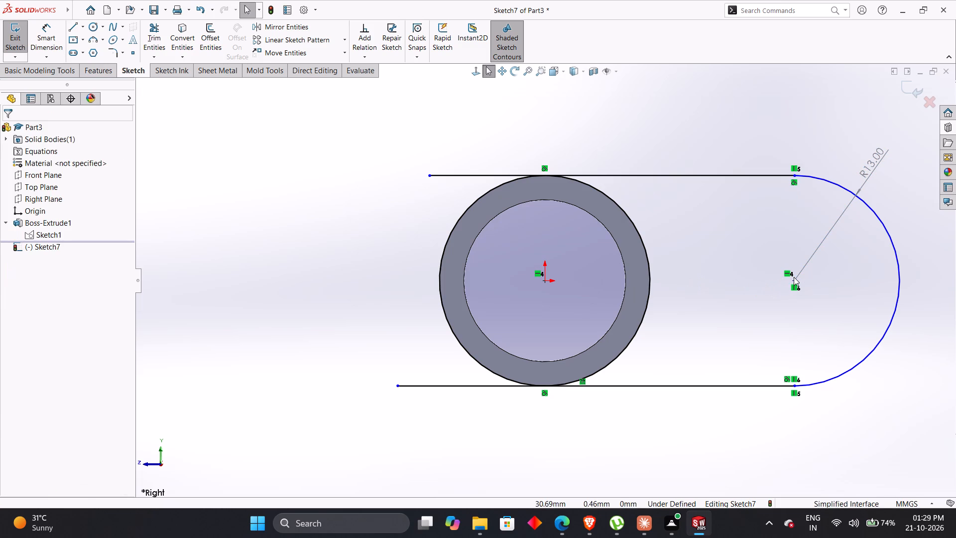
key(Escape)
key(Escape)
Delete the origin-to-centre horizontal relation, the end arc's tangencies to both arm lines, and the two vertical relations at the end arc.
click(784, 273)
key(Delete)
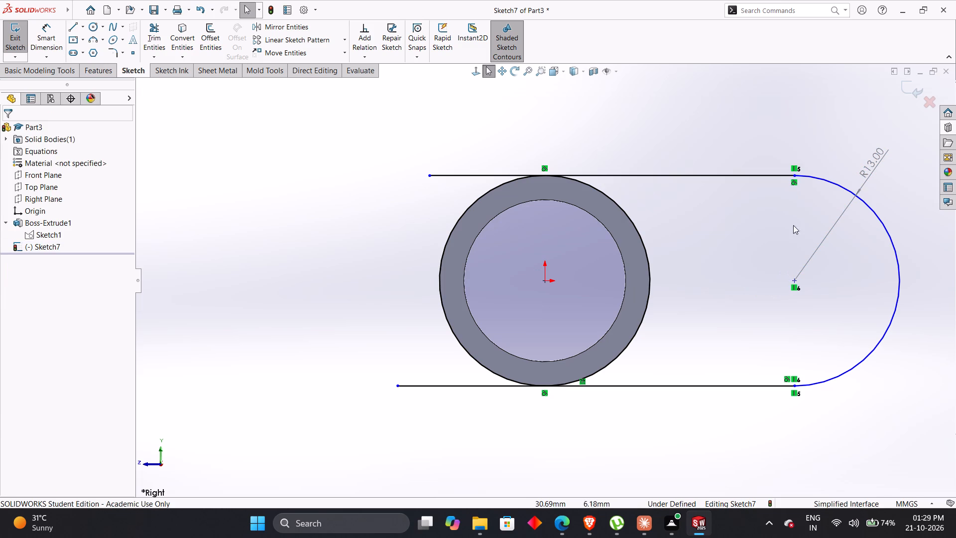
click(792, 180)
key(Delete)
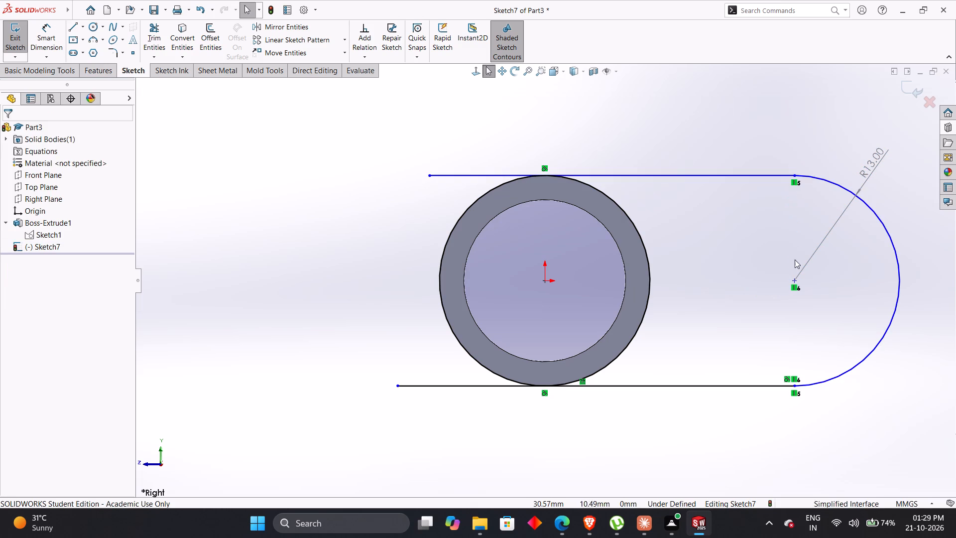
click(785, 376)
key(Delete)
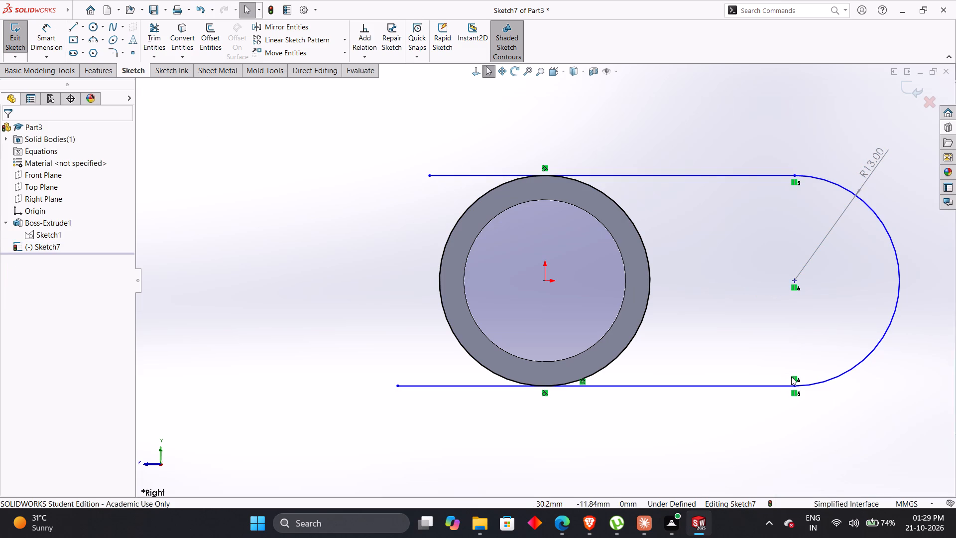
click(791, 377)
key(Delete)
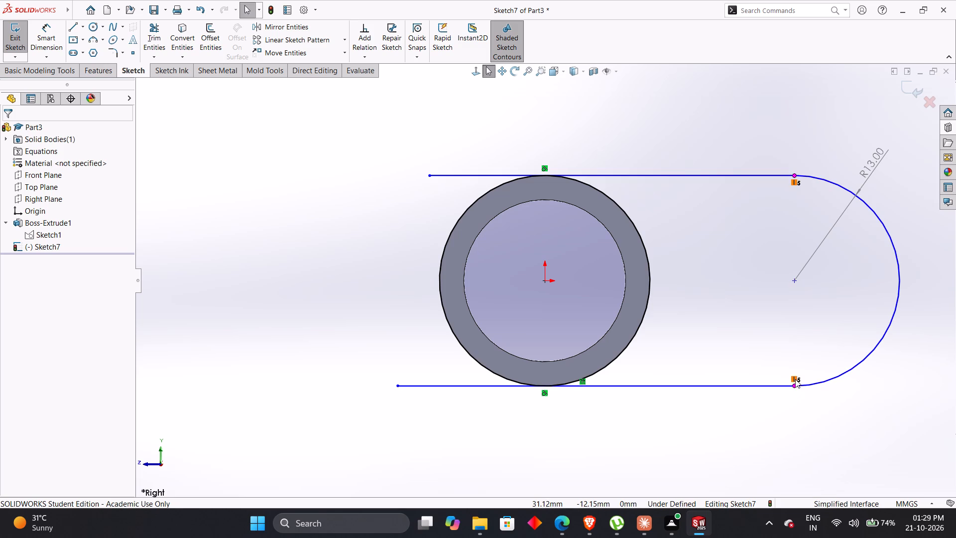
click(795, 379)
key(Delete)
Delete the end arc's driven radius dimension.
click(864, 173)
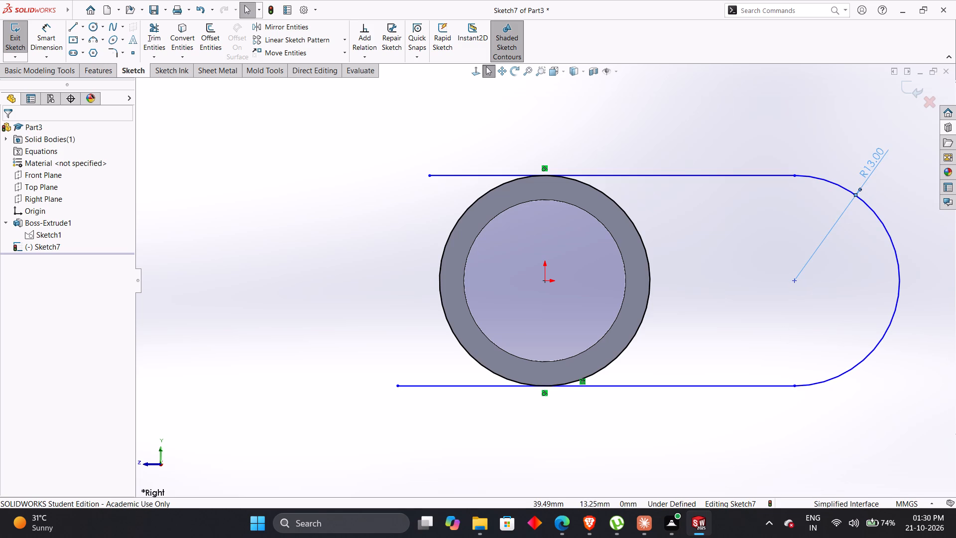
key(Delete)
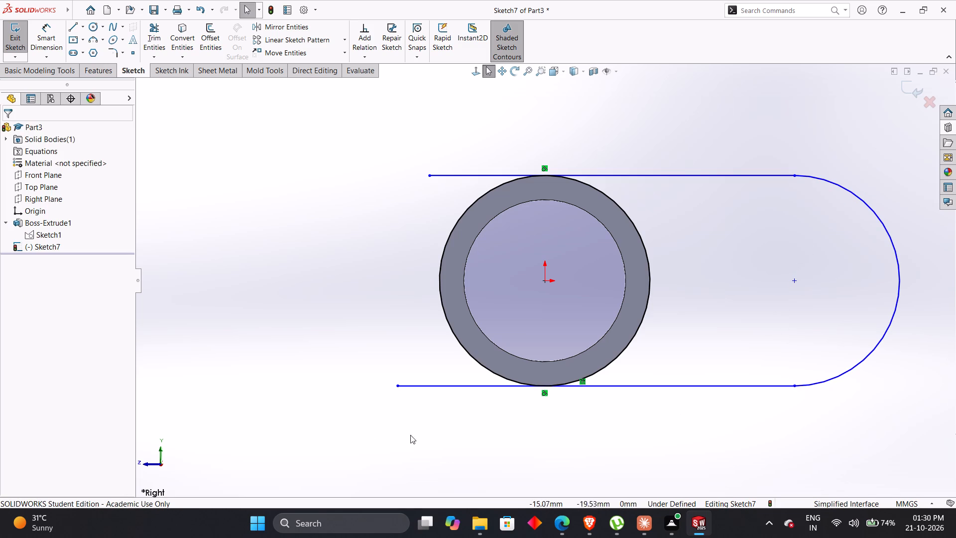
Dimension the end arc's radius as 9 mm and check it against the PDF drawing.
right_drag(348, 437, 337, 313)
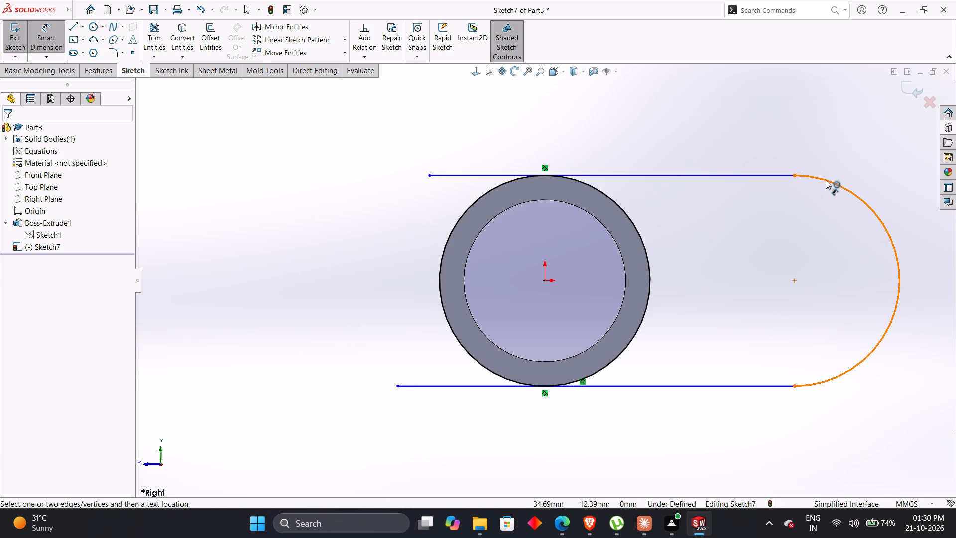
click(826, 180)
click(831, 140)
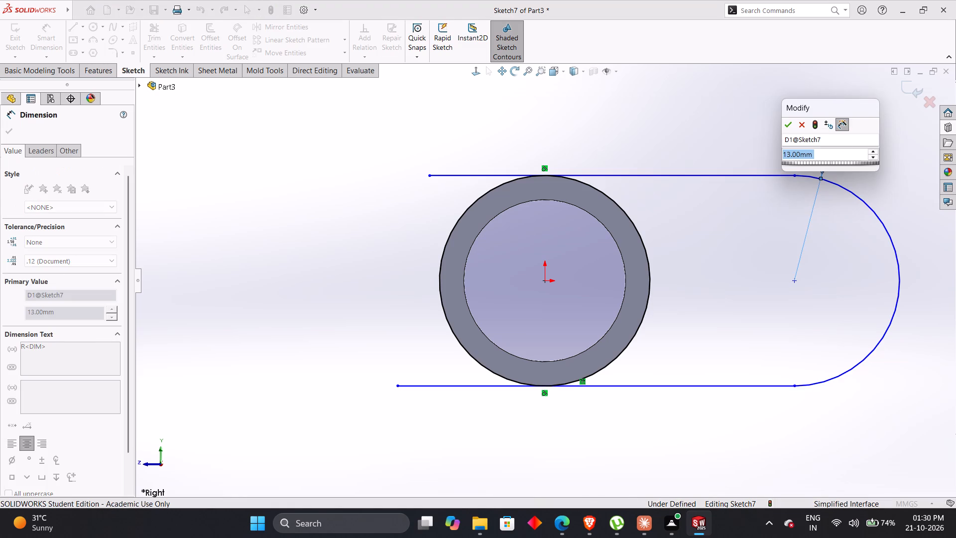
key(9)
key(Return)
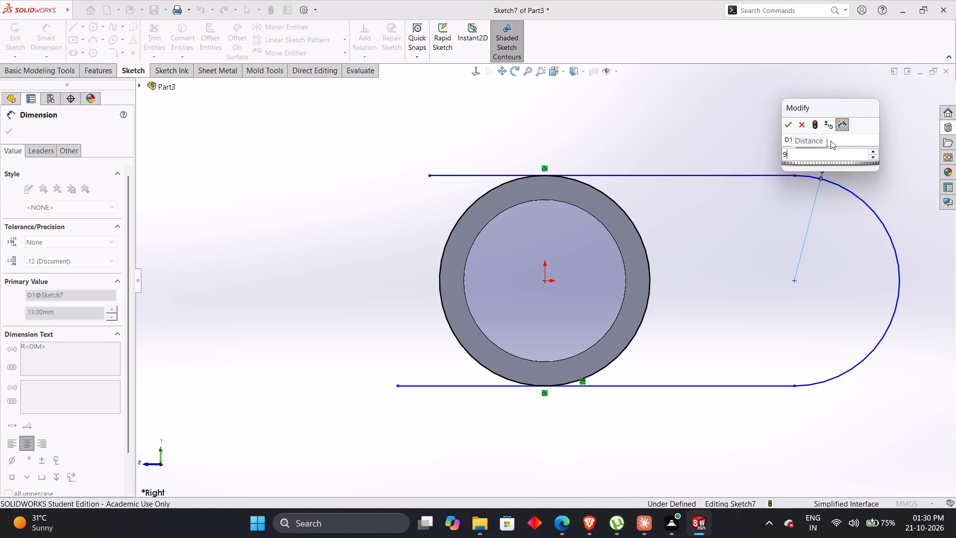
click(277, 230)
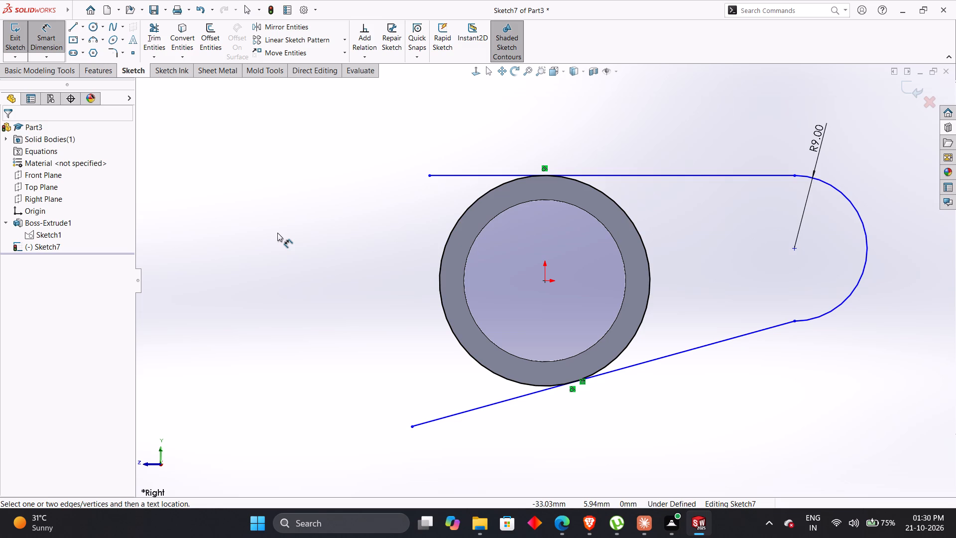
key(alt+Tab)
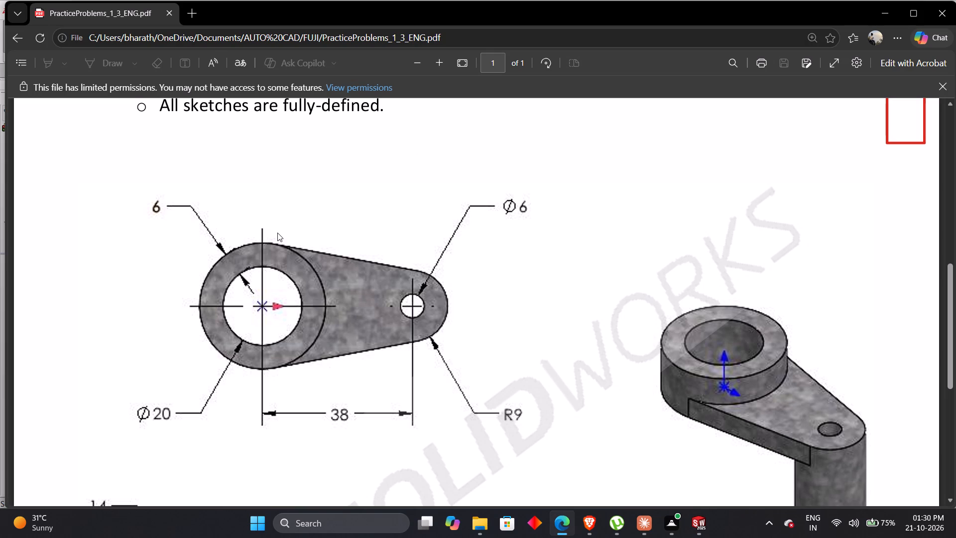
key(alt+Tab)
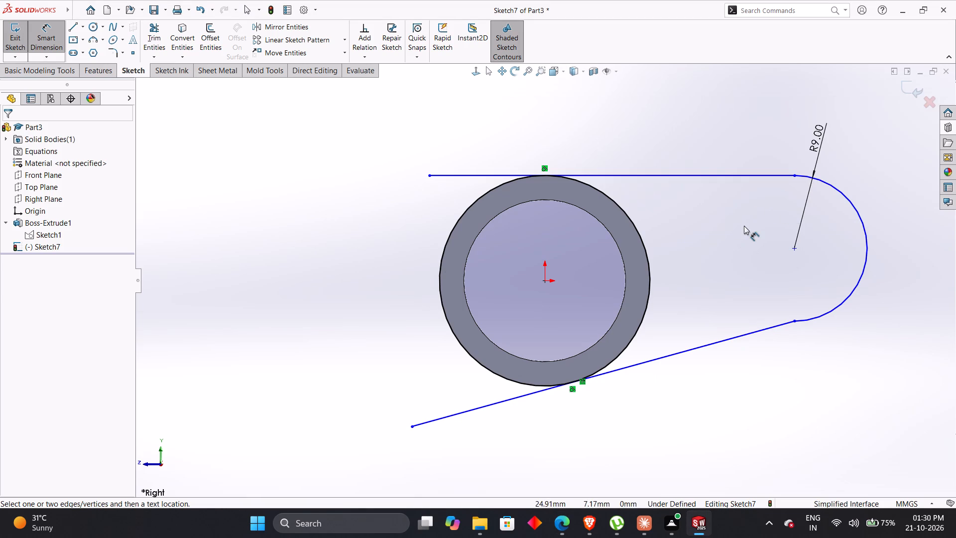
key(Escape)
key(Escape)
key(Escape)
key(Escape)
key(Escape)
Move the end arc's centre closer to the origin's height and add a horizontal relation between the two points.
drag(796, 247, 801, 265)
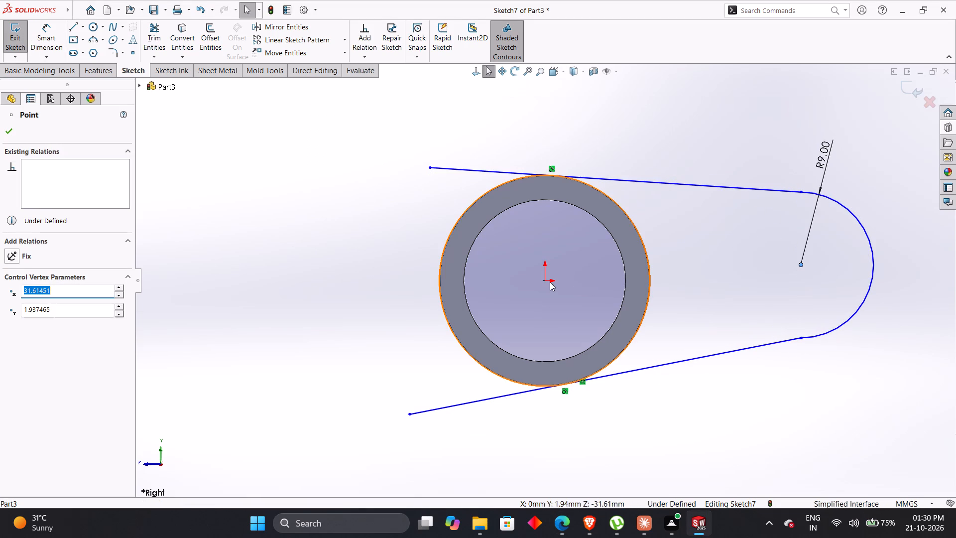
click(546, 280)
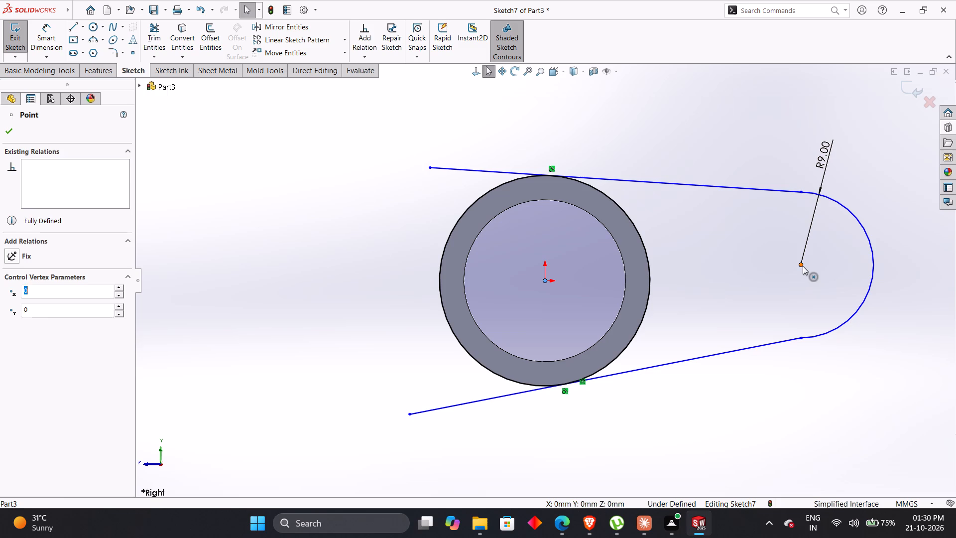
ctrl+click(803, 266)
click(836, 222)
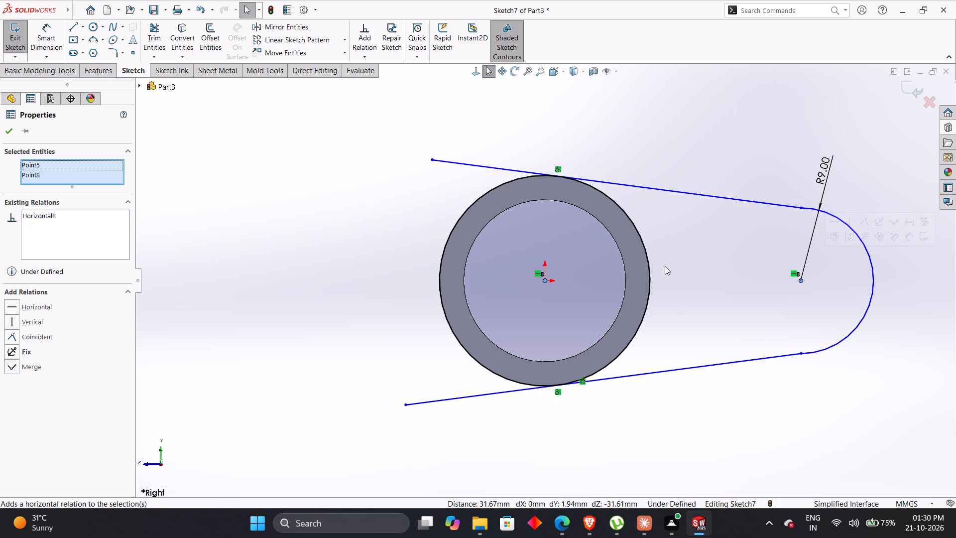
click(315, 272)
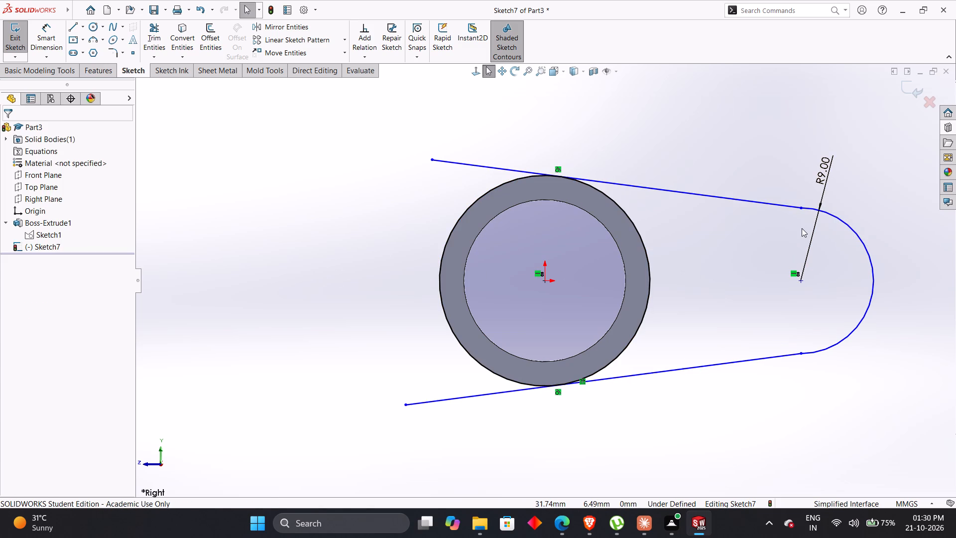
Make the upper and lower arm lines tangent to the end arc.
click(754, 202)
ctrl+click(826, 214)
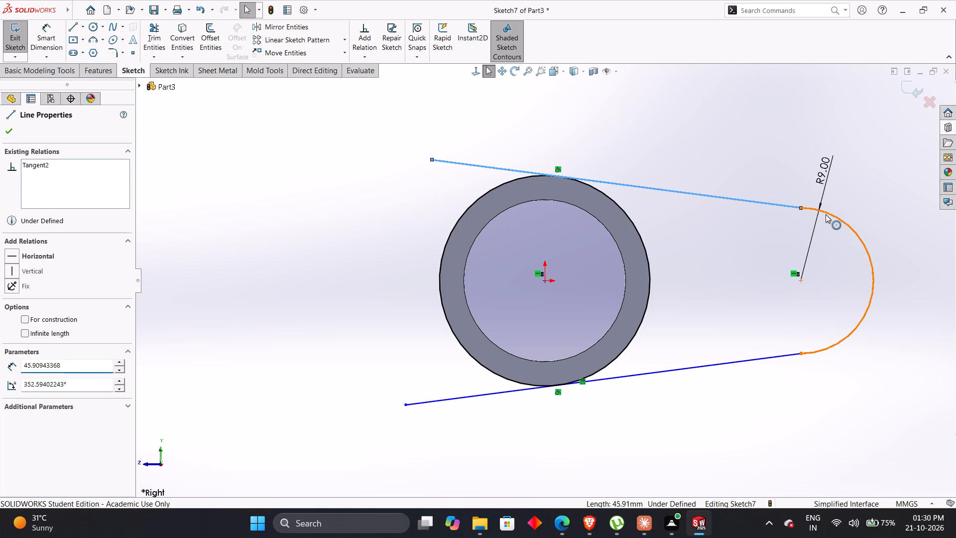
click(822, 171)
click(761, 175)
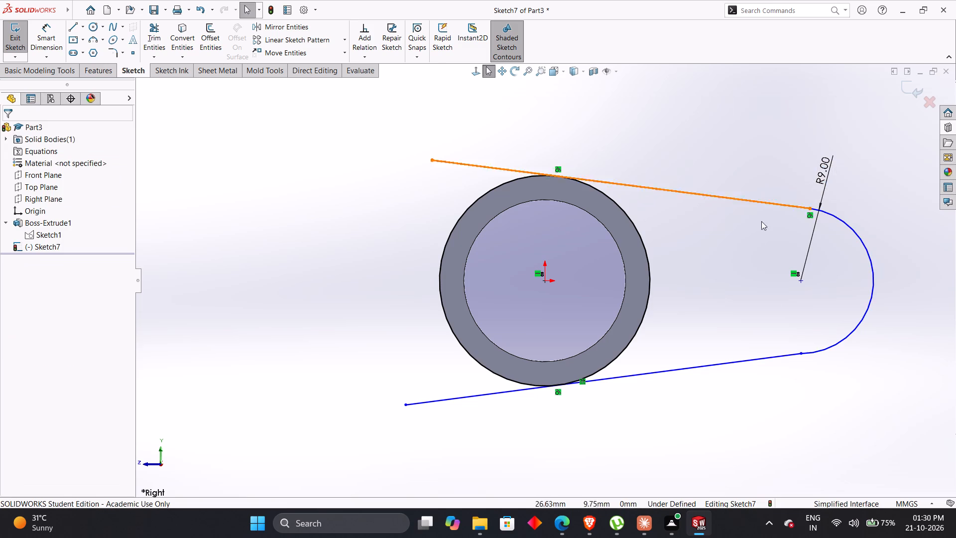
click(826, 350)
ctrl+click(786, 356)
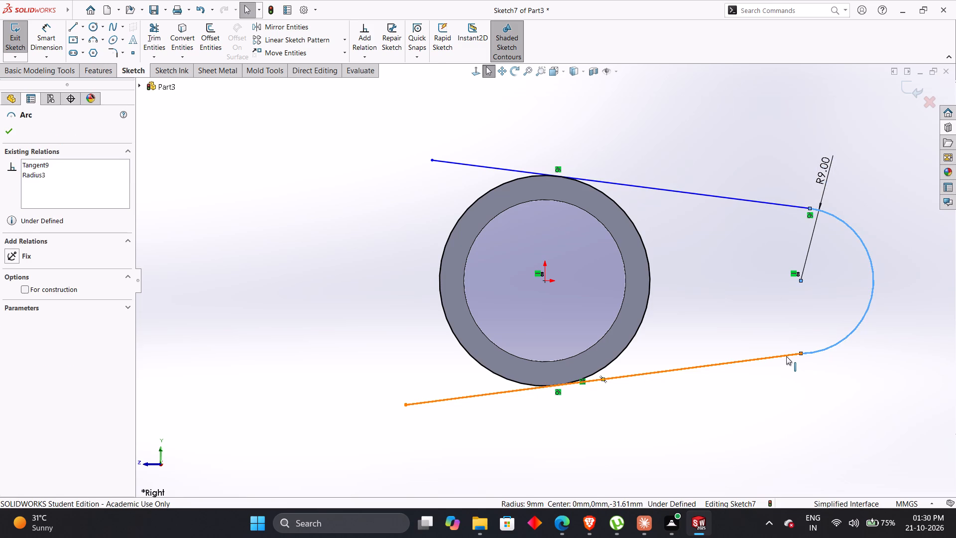
click(819, 311)
click(779, 421)
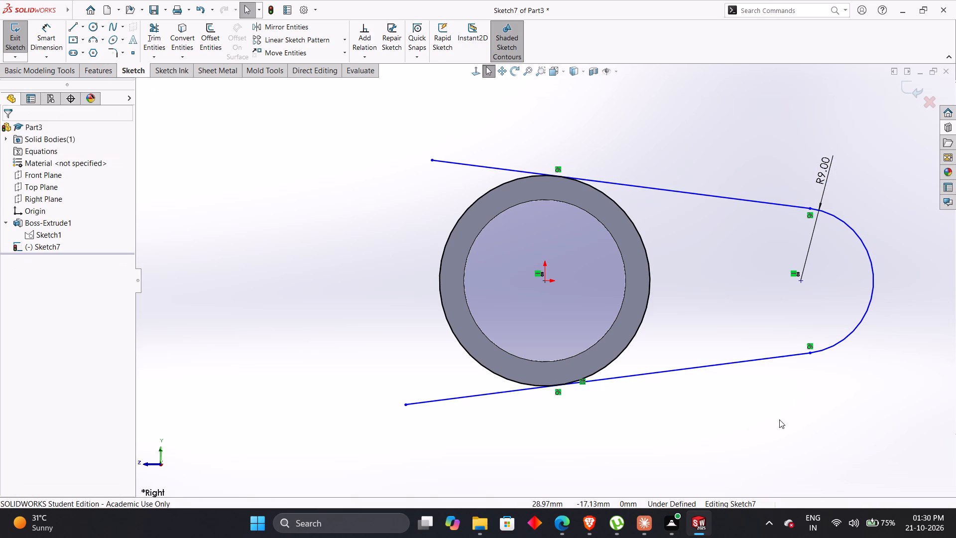
Dimension the distance from the origin to the end arc's centre as 38 mm, consulting the PDF drawing.
right_drag(717, 434, 714, 373)
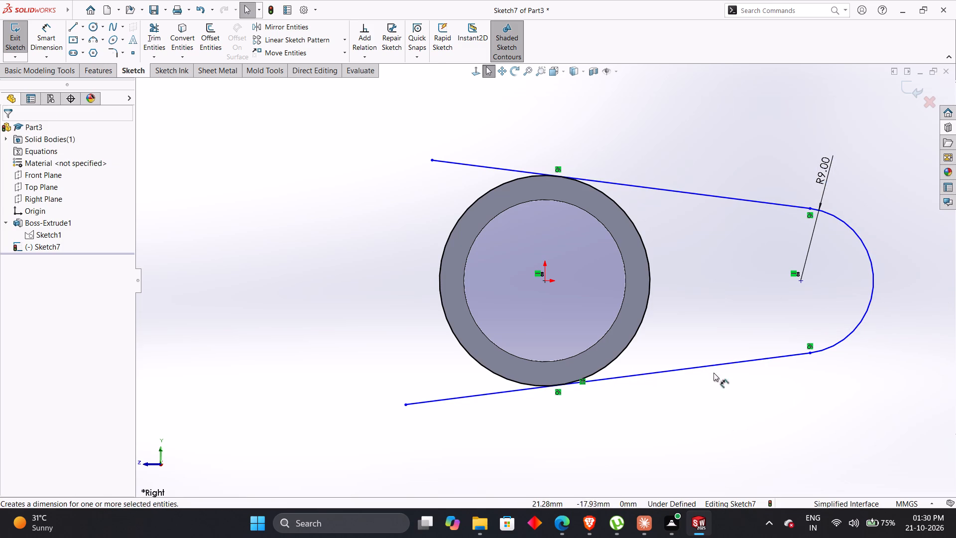
right_drag(714, 373, 706, 321)
click(547, 280)
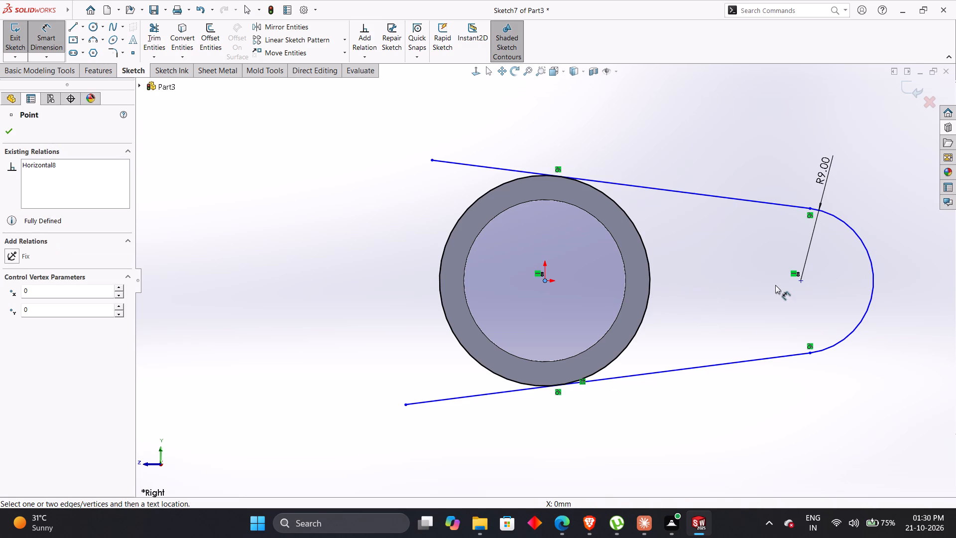
click(800, 281)
click(673, 455)
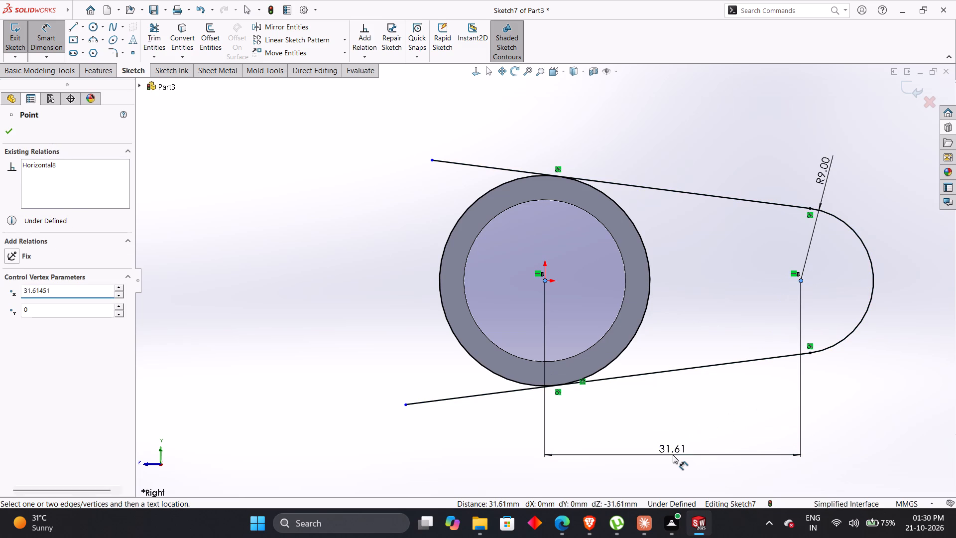
key(alt+Tab)
key(alt+Tab)
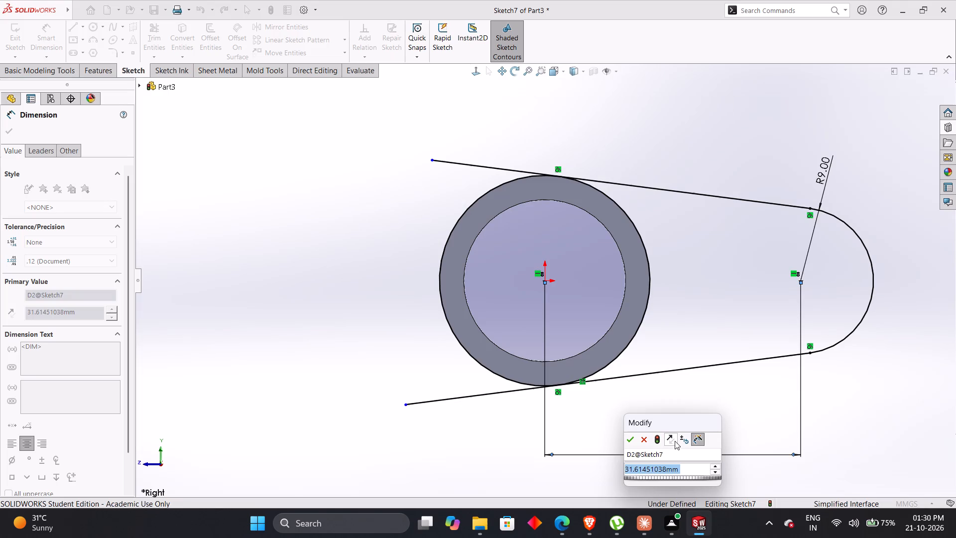
text(38)
key(Return)
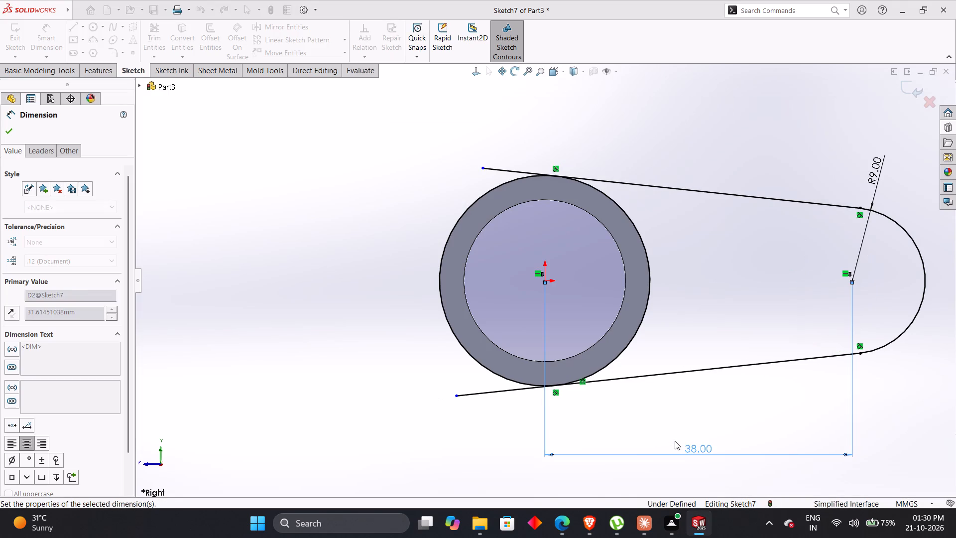
click(687, 408)
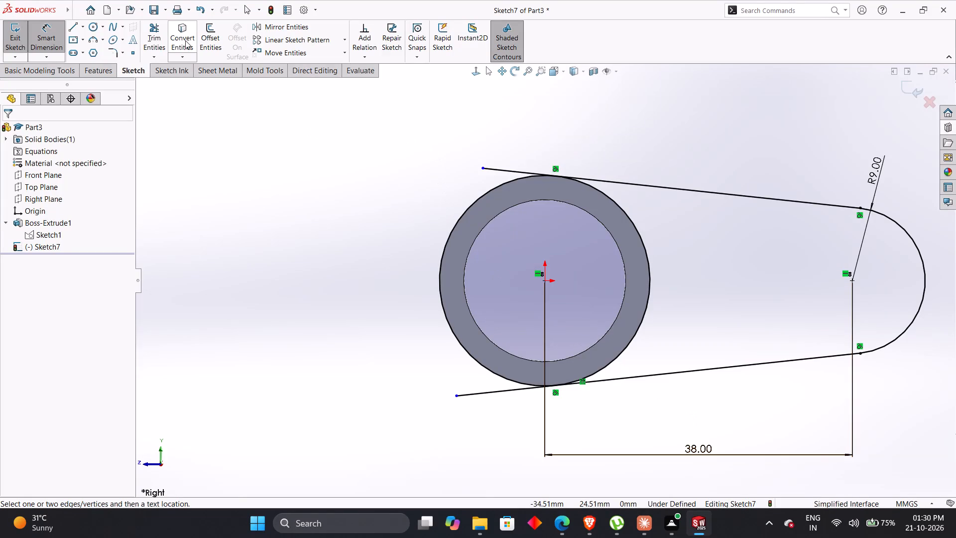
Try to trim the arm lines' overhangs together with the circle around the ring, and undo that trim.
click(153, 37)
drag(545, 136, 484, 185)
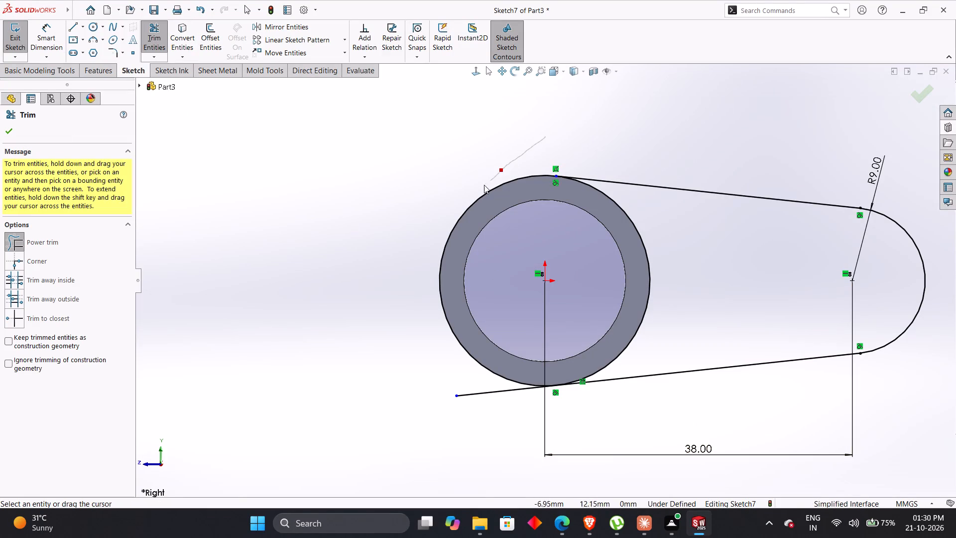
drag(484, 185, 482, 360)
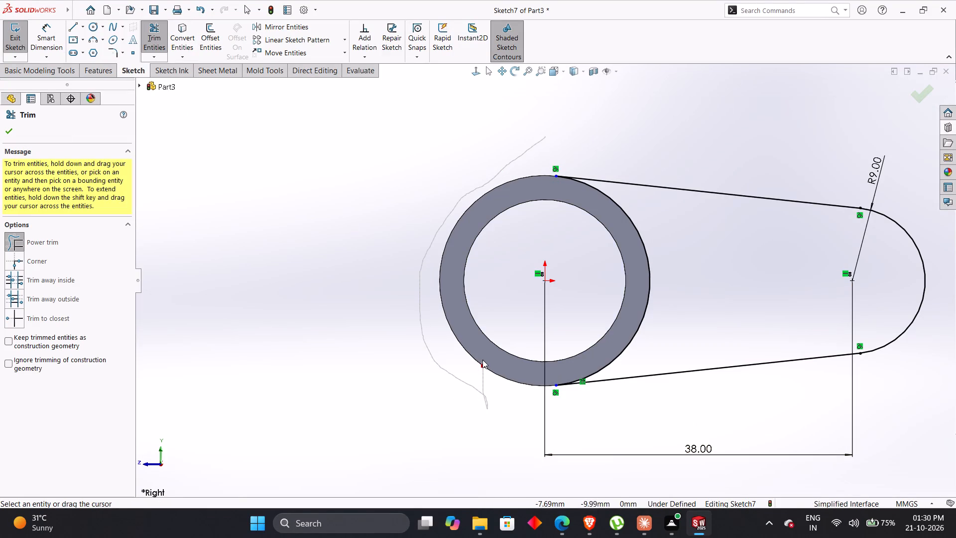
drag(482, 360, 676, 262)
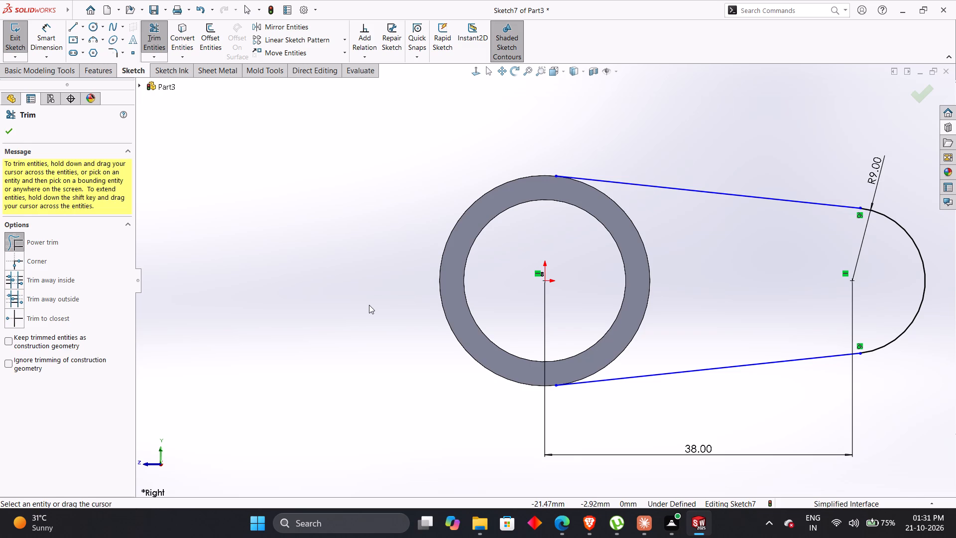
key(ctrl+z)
Trim the upper and lower arm lines' overhangs back to their tangent points on the ring's outer circle.
click(157, 33)
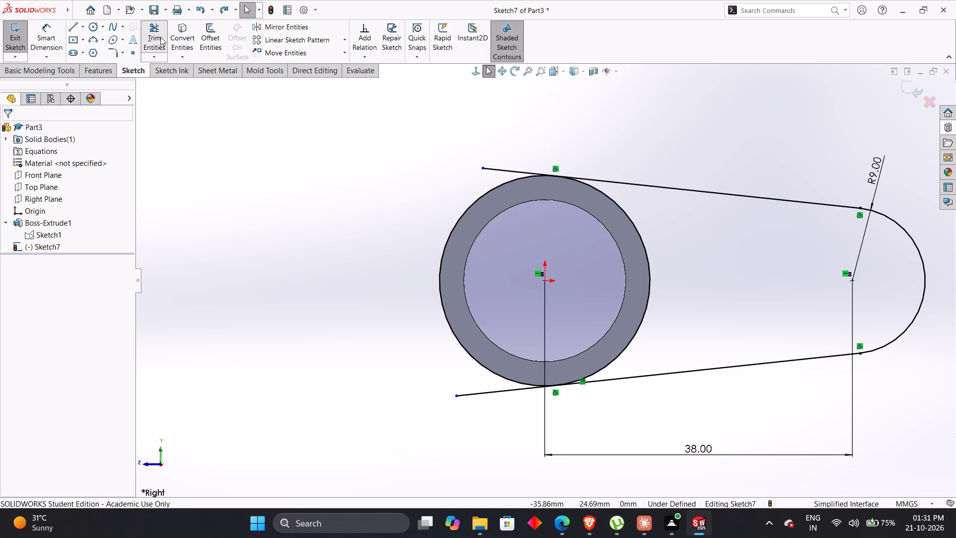
drag(481, 111, 388, 345)
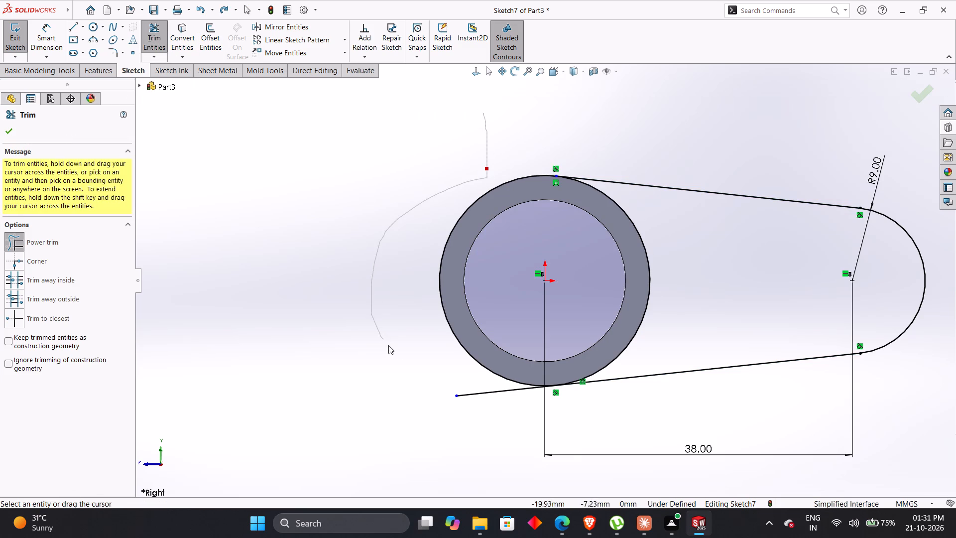
drag(388, 345, 472, 408)
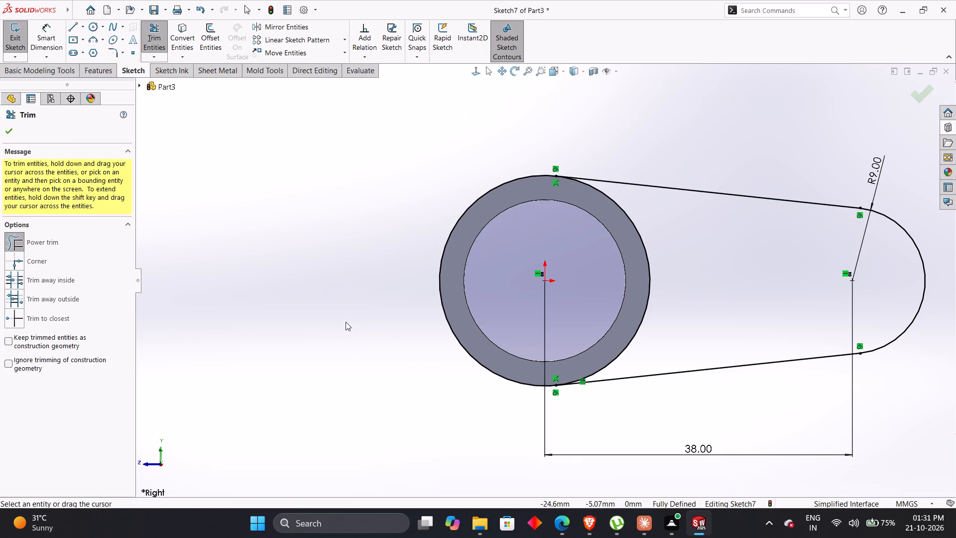
click(925, 92)
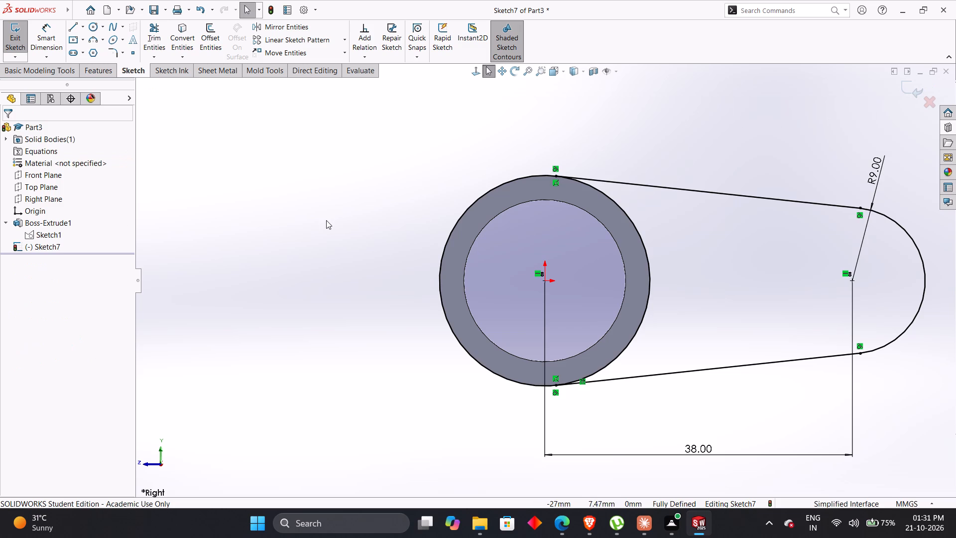
click(326, 220)
Create a 6 mm blind surface extrusion from the arm sketch, using the region between the ring and the end arc.
middle_drag(346, 305, 328, 121)
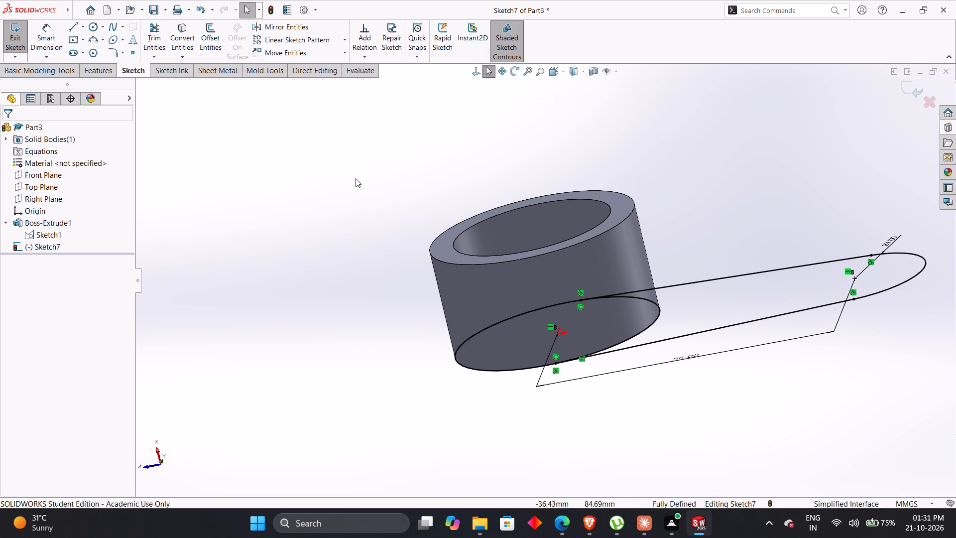
key(ctrl+e)
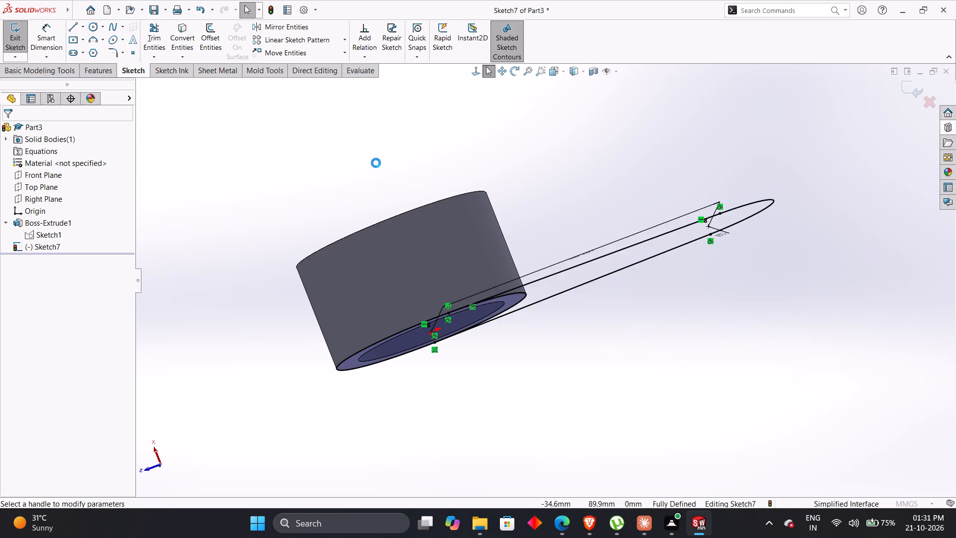
middle_drag(259, 192, 272, 227)
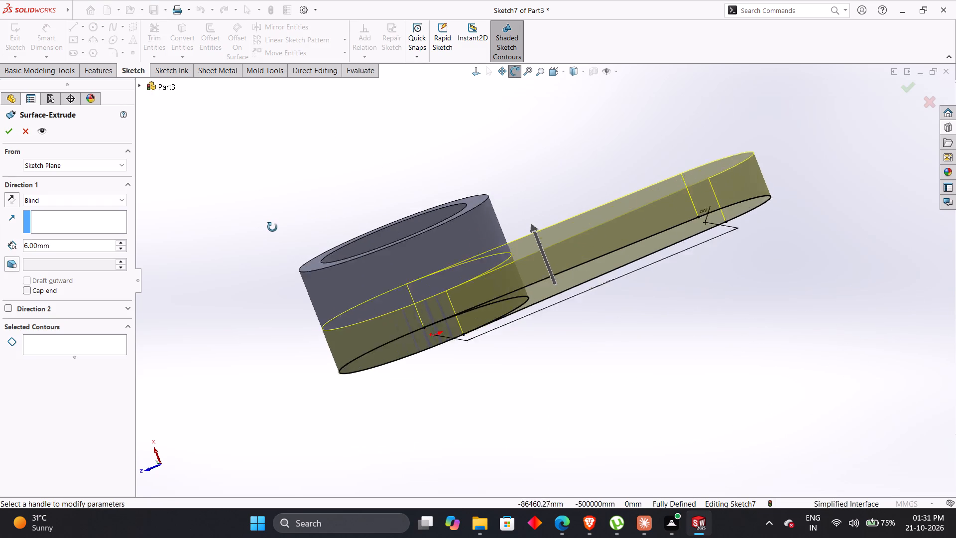
middle_drag(272, 227, 274, 231)
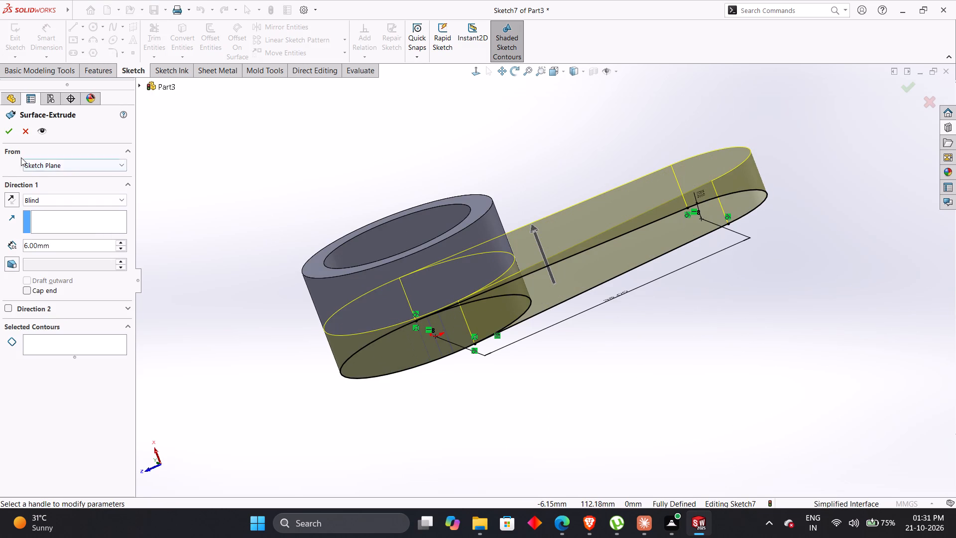
middle_drag(273, 303, 262, 335)
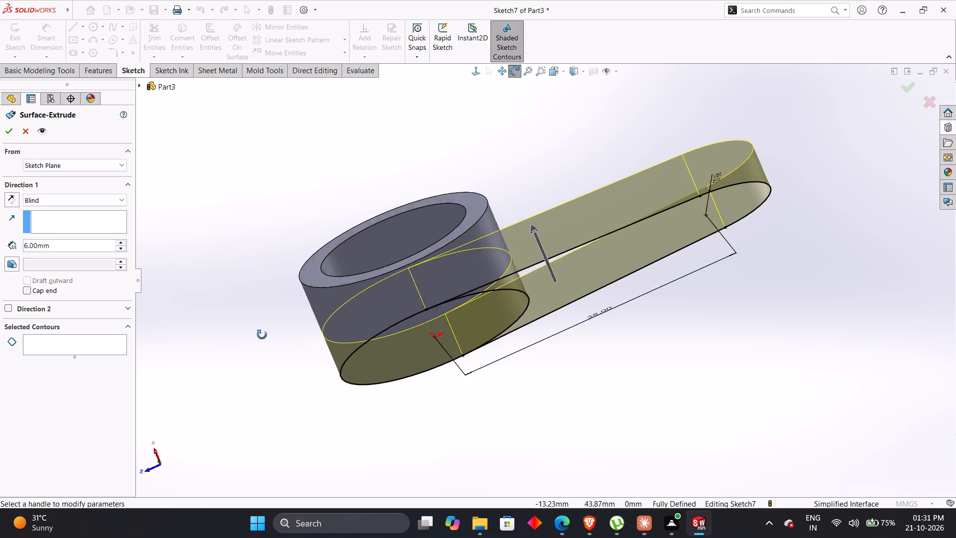
middle_drag(262, 335, 277, 422)
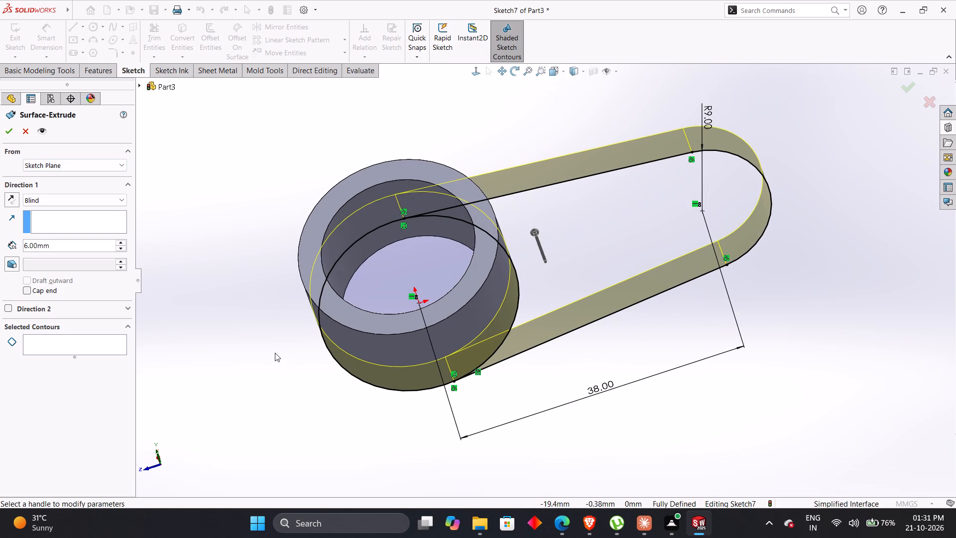
click(100, 349)
click(594, 270)
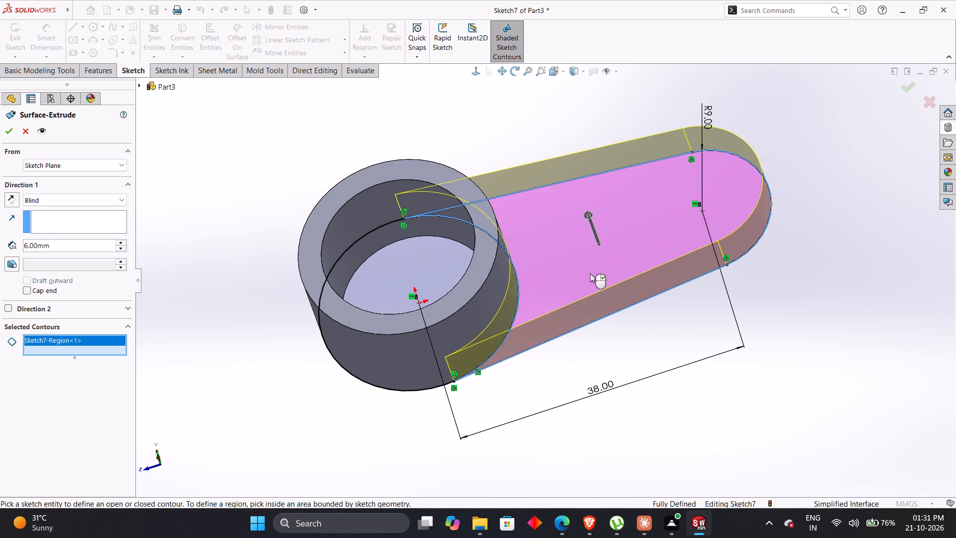
click(16, 138)
click(11, 134)
click(256, 251)
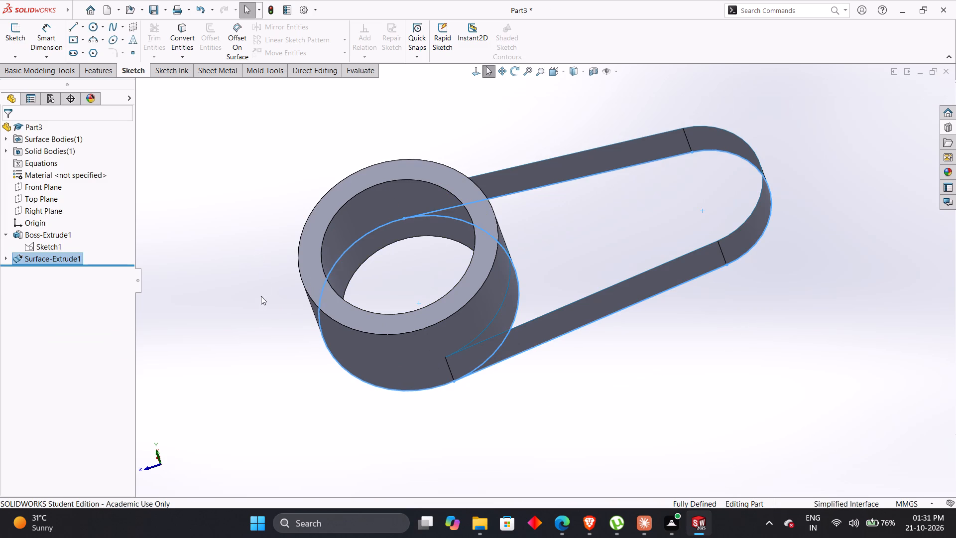
Review the surface extrusion's definition and close it without changing any settings.
middle_drag(599, 400, 566, 341)
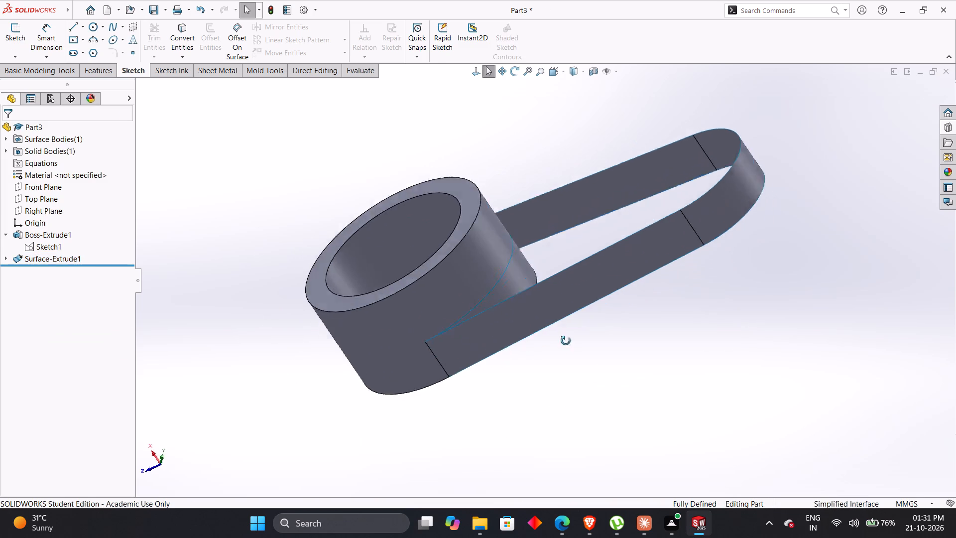
middle_drag(566, 341, 578, 380)
right_click(54, 262)
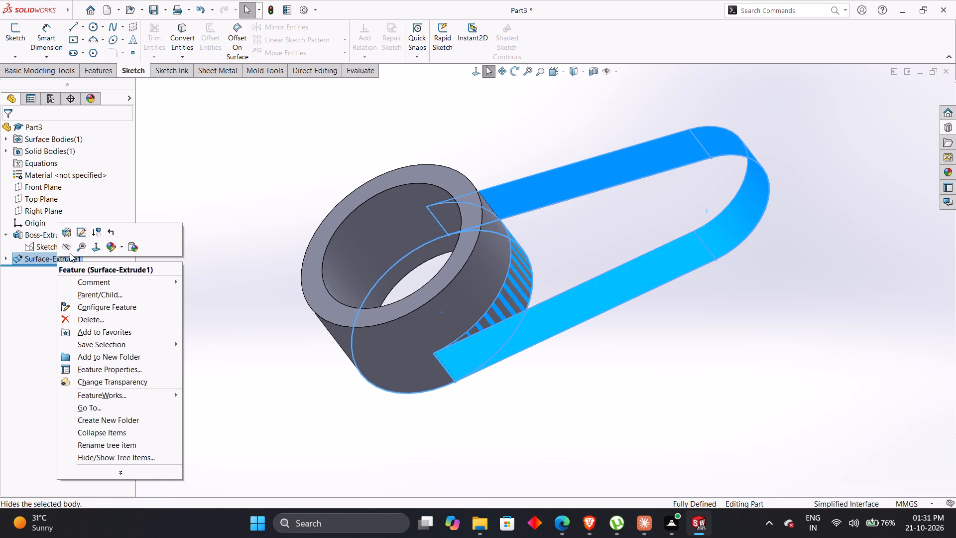
click(62, 230)
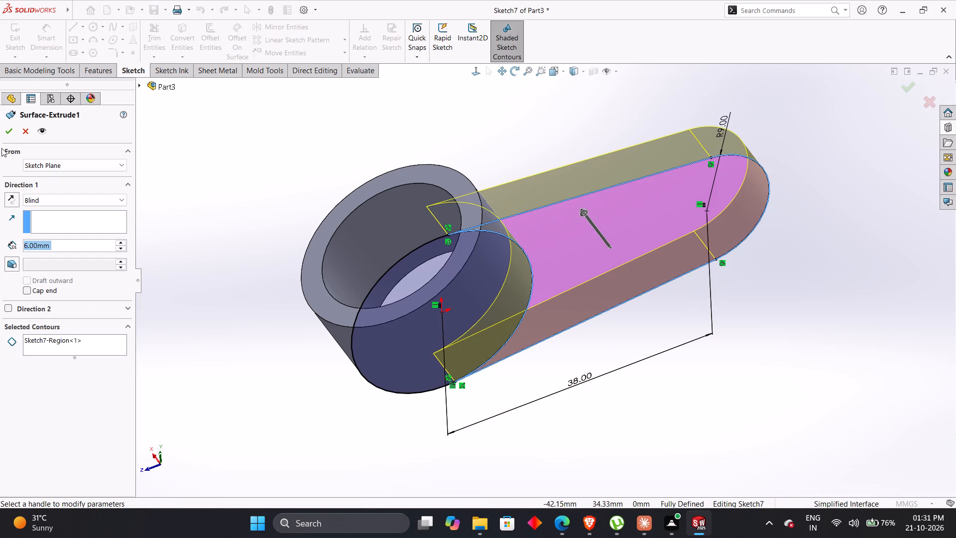
click(10, 131)
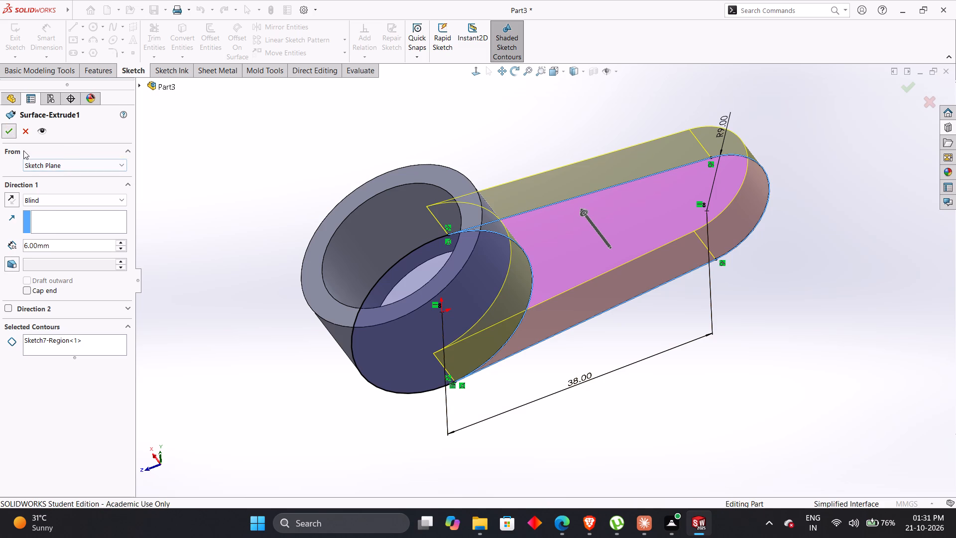
click(258, 281)
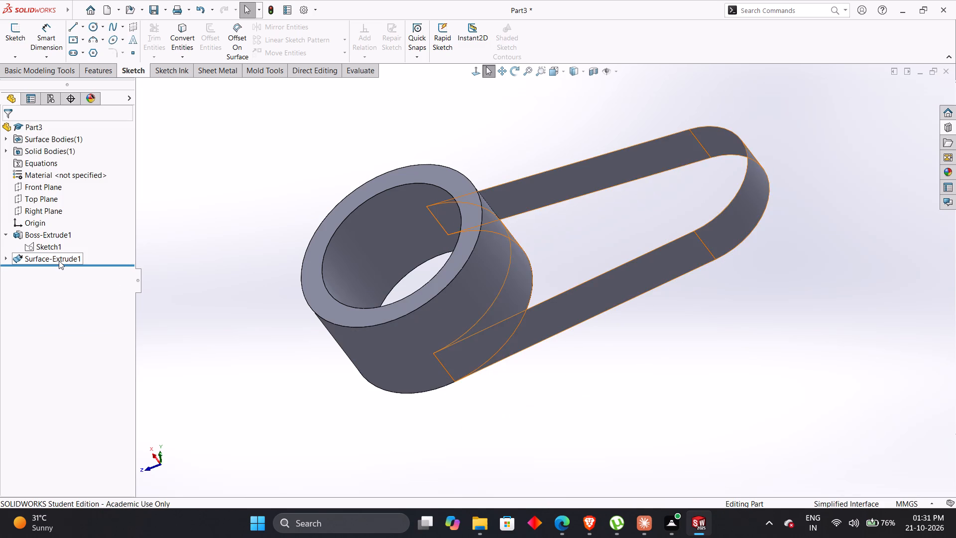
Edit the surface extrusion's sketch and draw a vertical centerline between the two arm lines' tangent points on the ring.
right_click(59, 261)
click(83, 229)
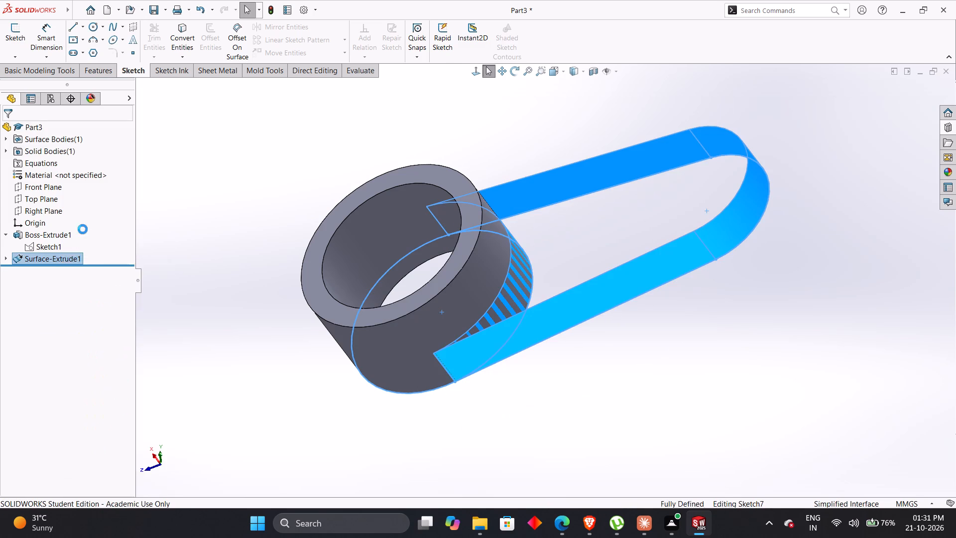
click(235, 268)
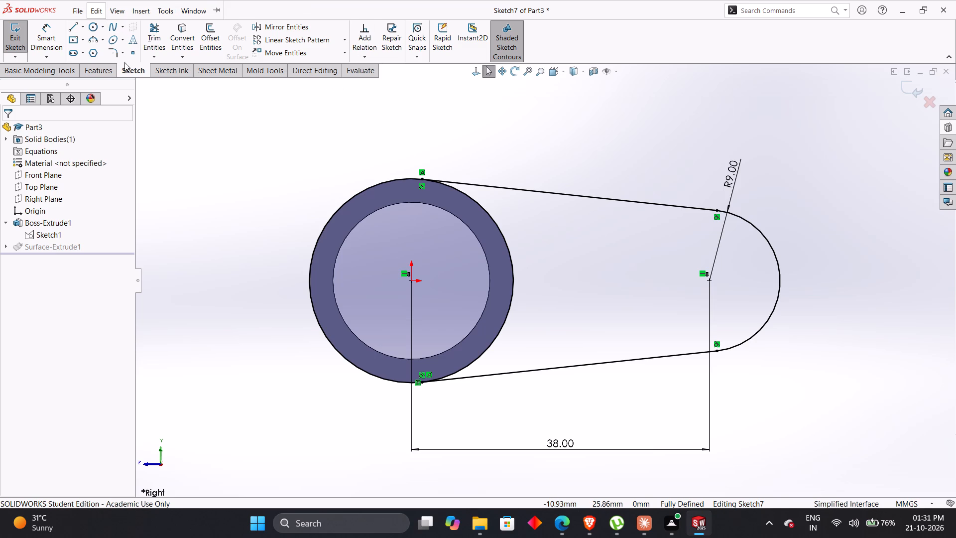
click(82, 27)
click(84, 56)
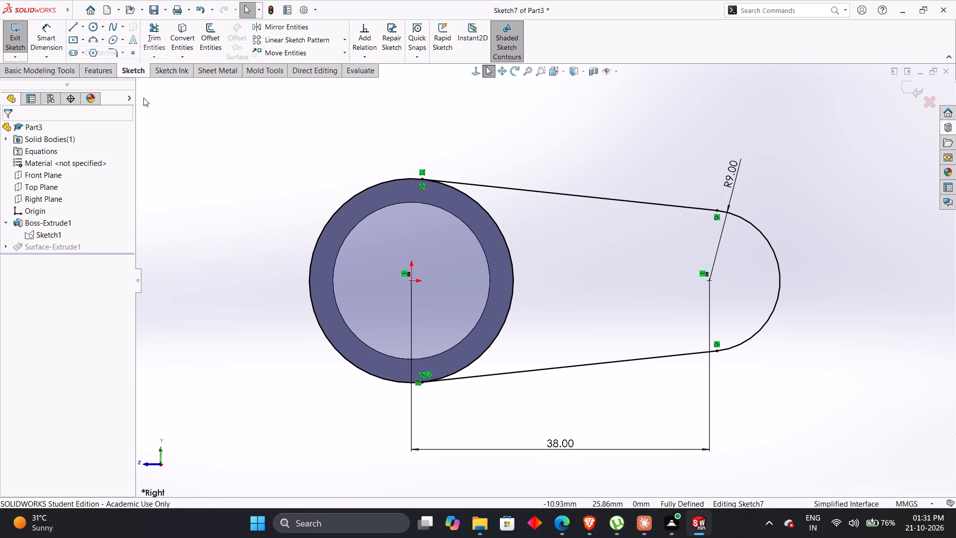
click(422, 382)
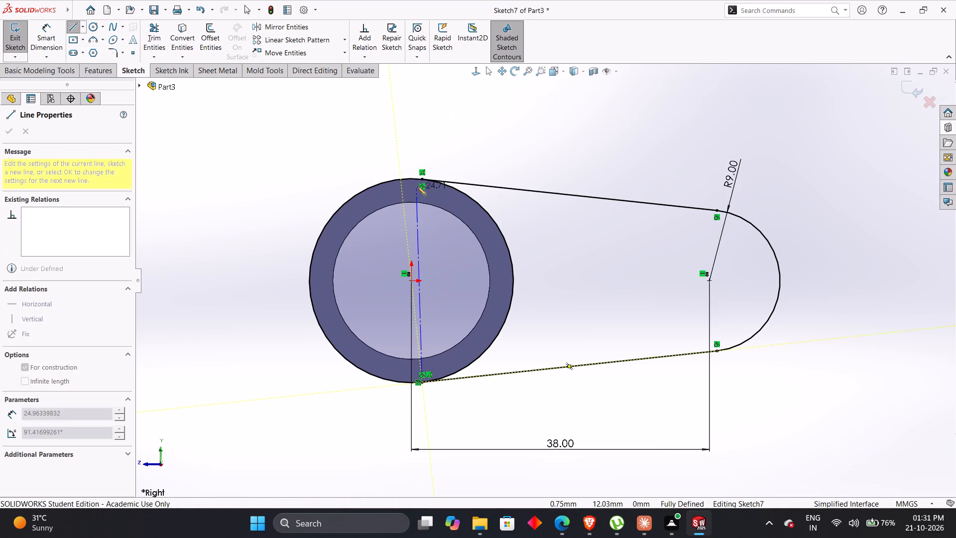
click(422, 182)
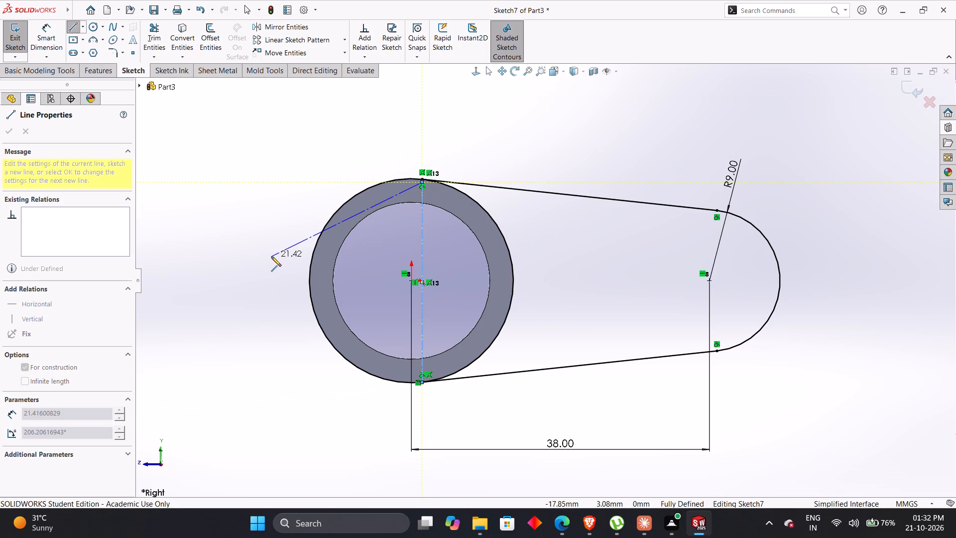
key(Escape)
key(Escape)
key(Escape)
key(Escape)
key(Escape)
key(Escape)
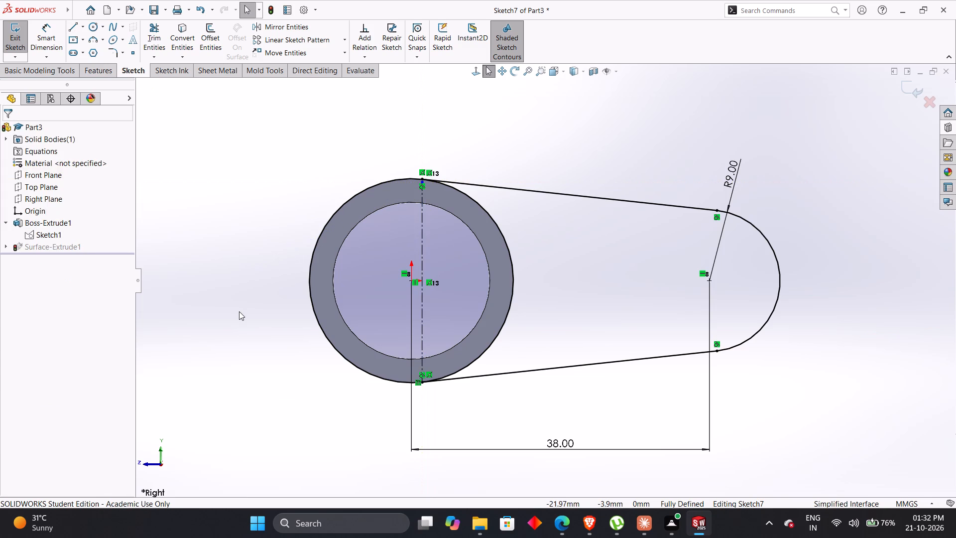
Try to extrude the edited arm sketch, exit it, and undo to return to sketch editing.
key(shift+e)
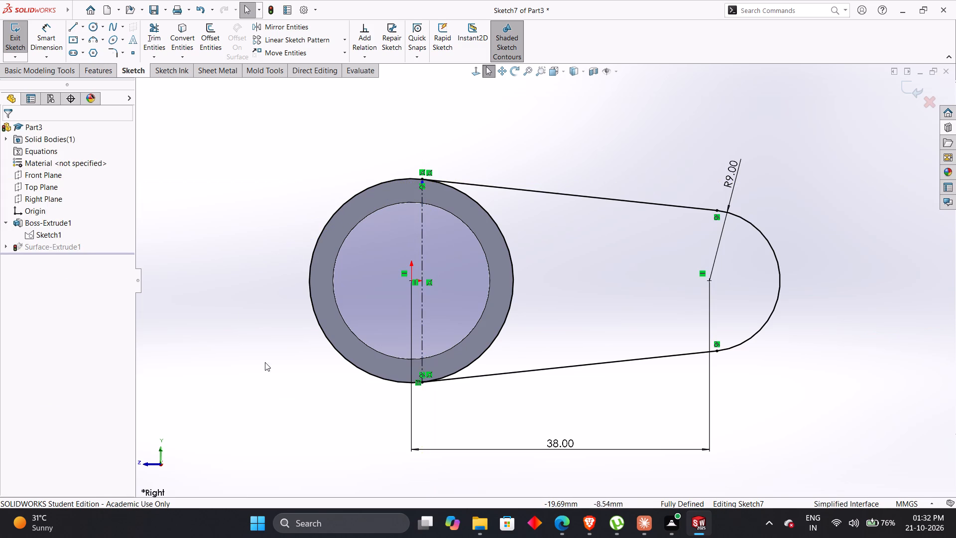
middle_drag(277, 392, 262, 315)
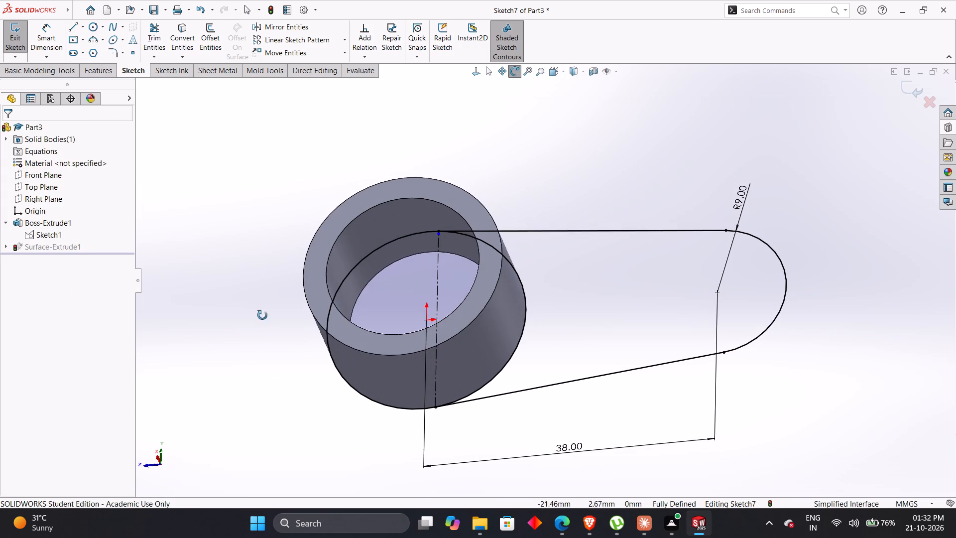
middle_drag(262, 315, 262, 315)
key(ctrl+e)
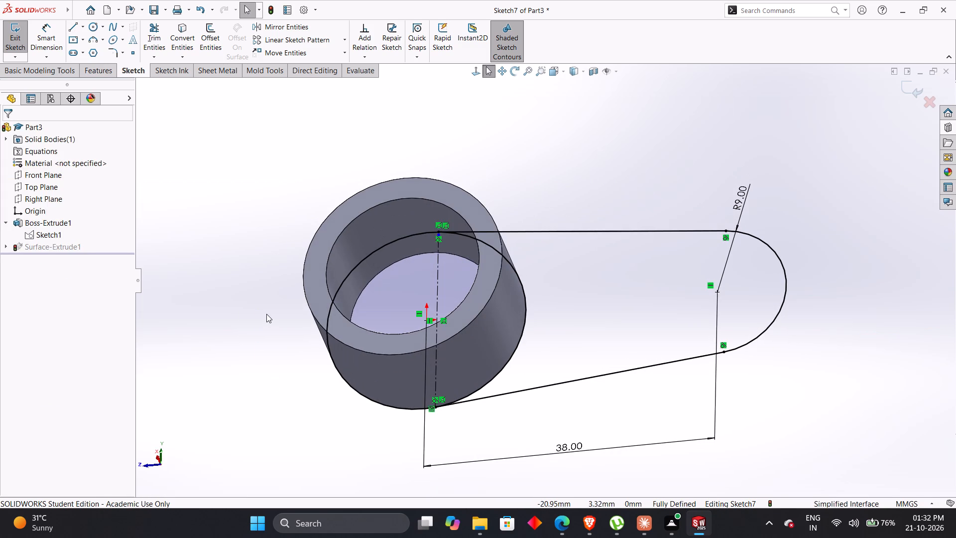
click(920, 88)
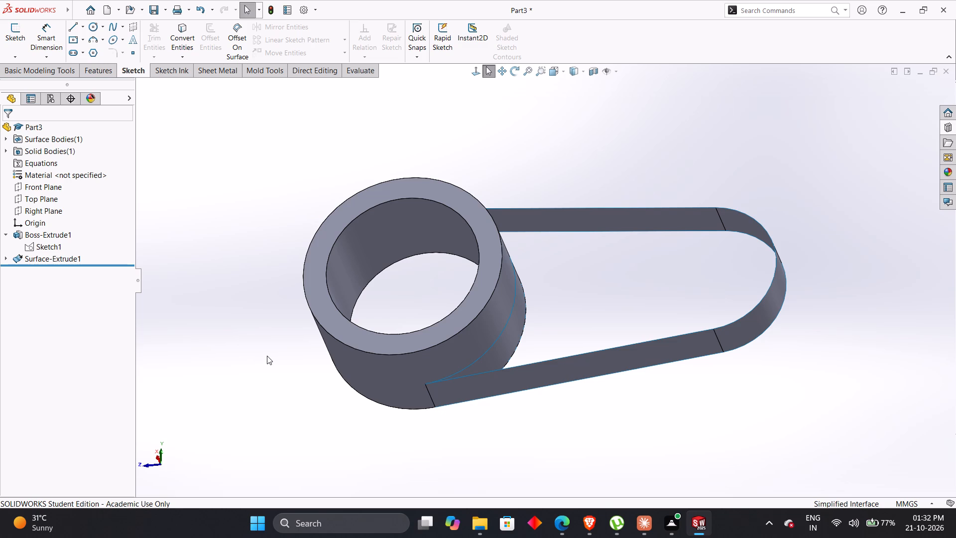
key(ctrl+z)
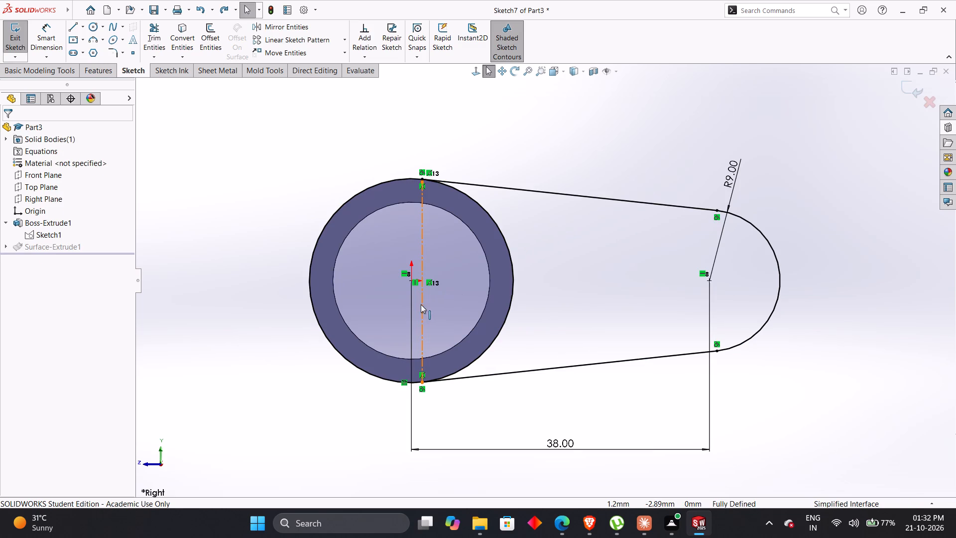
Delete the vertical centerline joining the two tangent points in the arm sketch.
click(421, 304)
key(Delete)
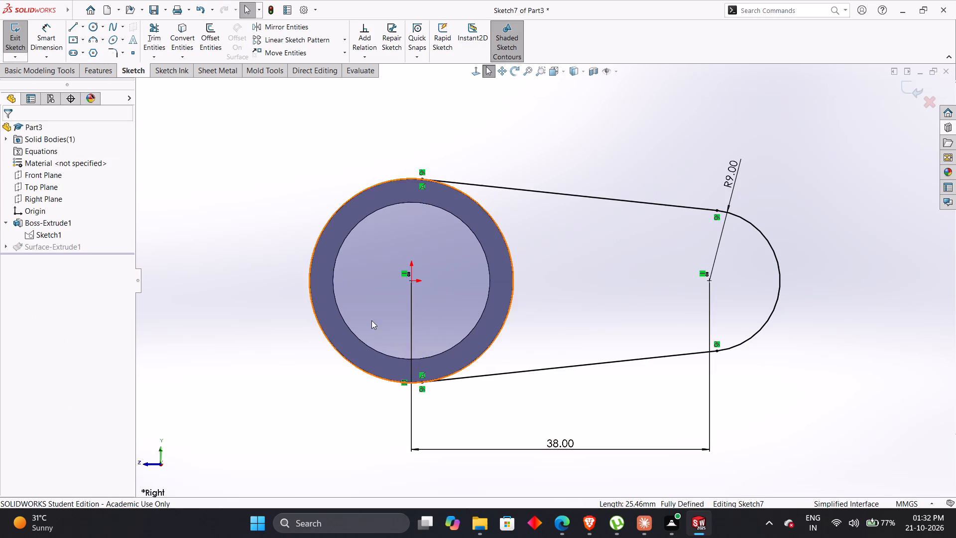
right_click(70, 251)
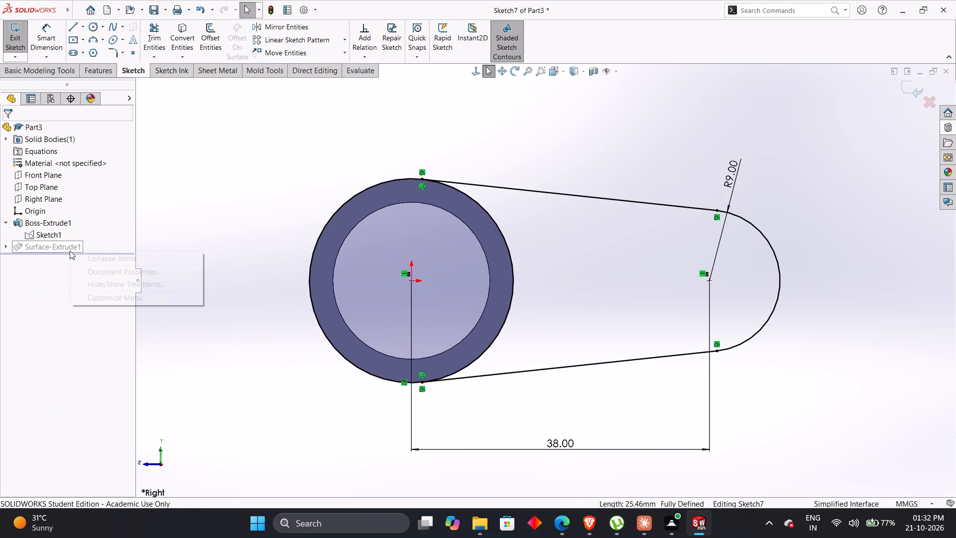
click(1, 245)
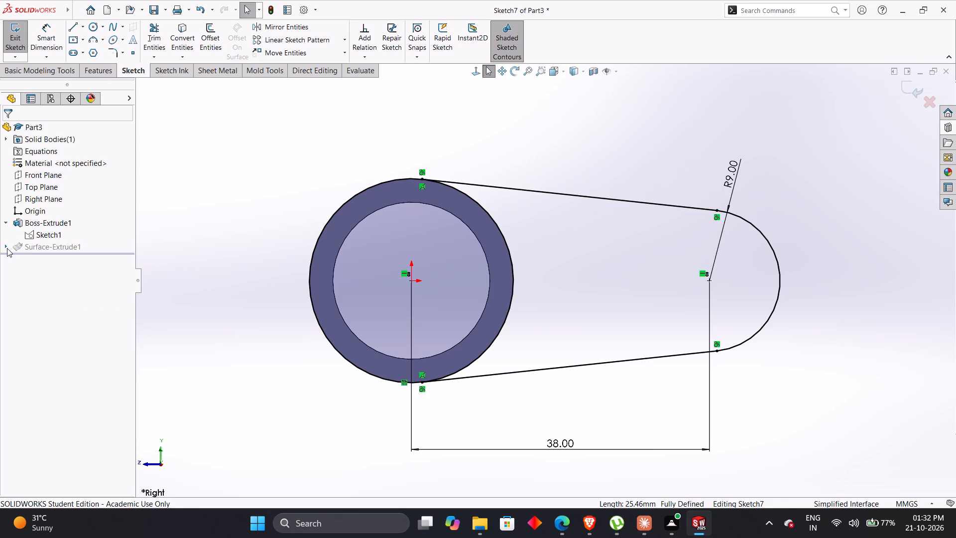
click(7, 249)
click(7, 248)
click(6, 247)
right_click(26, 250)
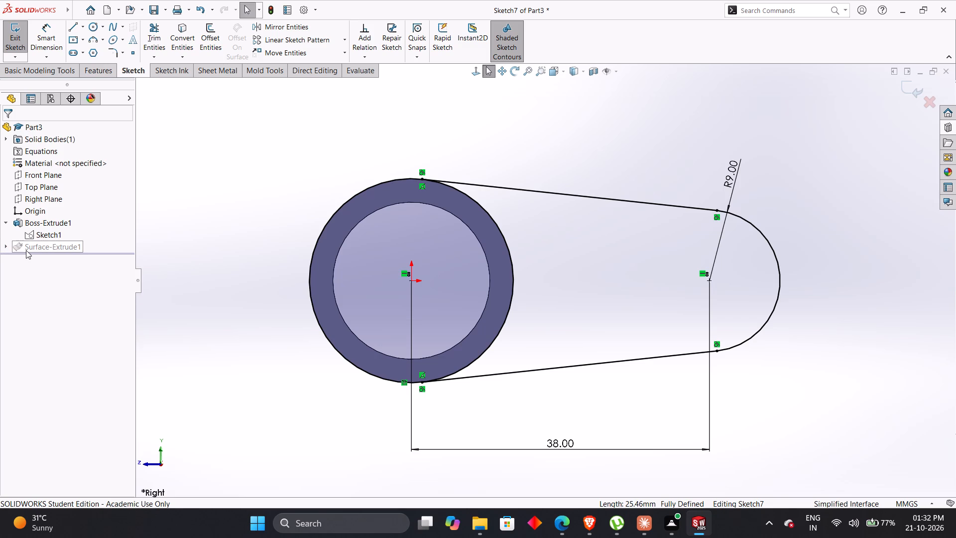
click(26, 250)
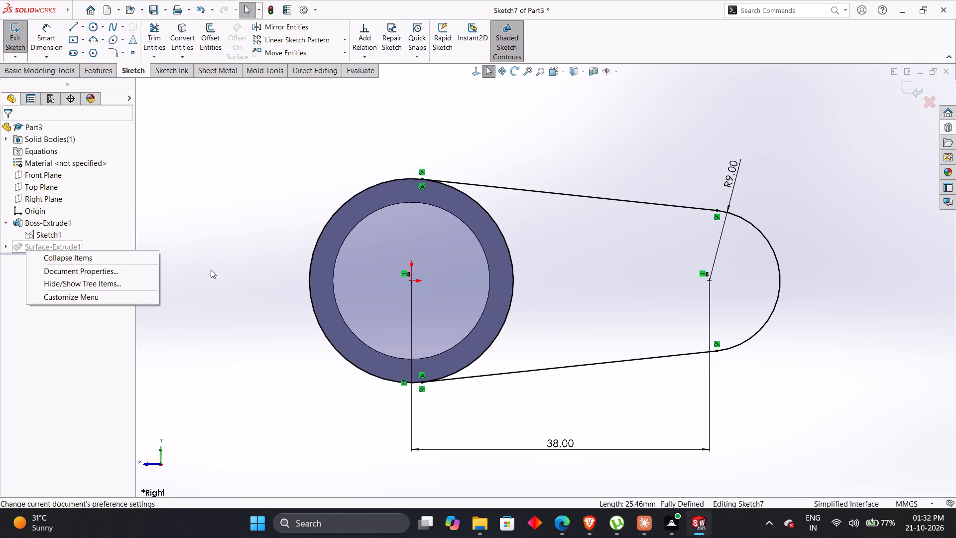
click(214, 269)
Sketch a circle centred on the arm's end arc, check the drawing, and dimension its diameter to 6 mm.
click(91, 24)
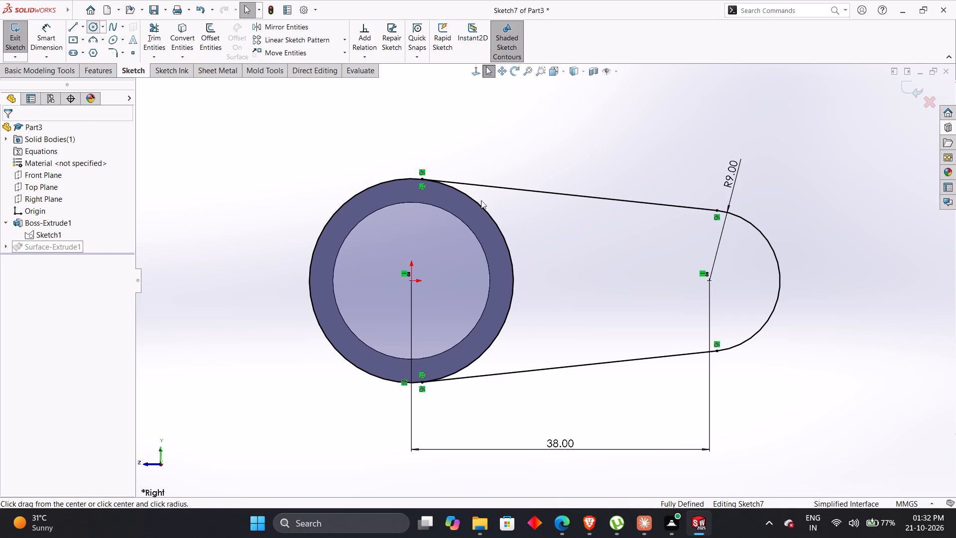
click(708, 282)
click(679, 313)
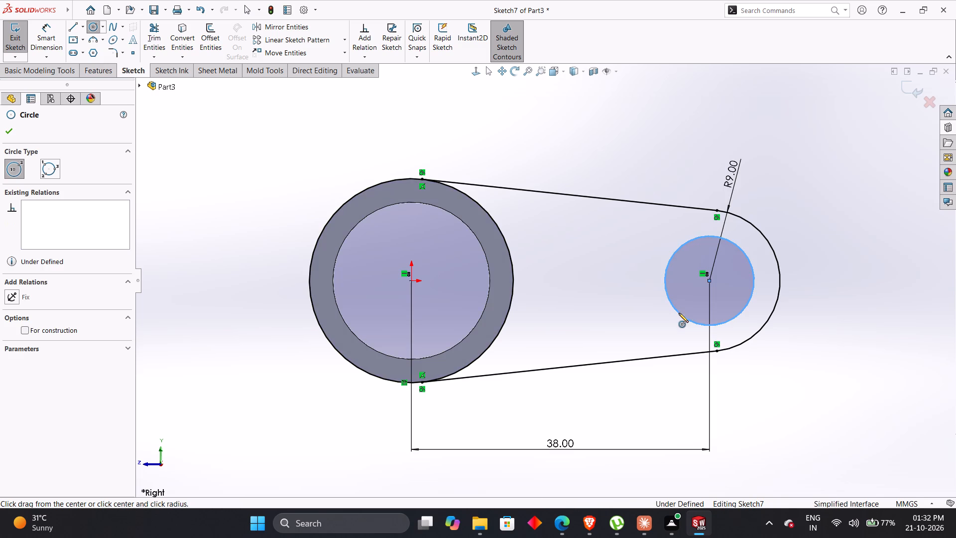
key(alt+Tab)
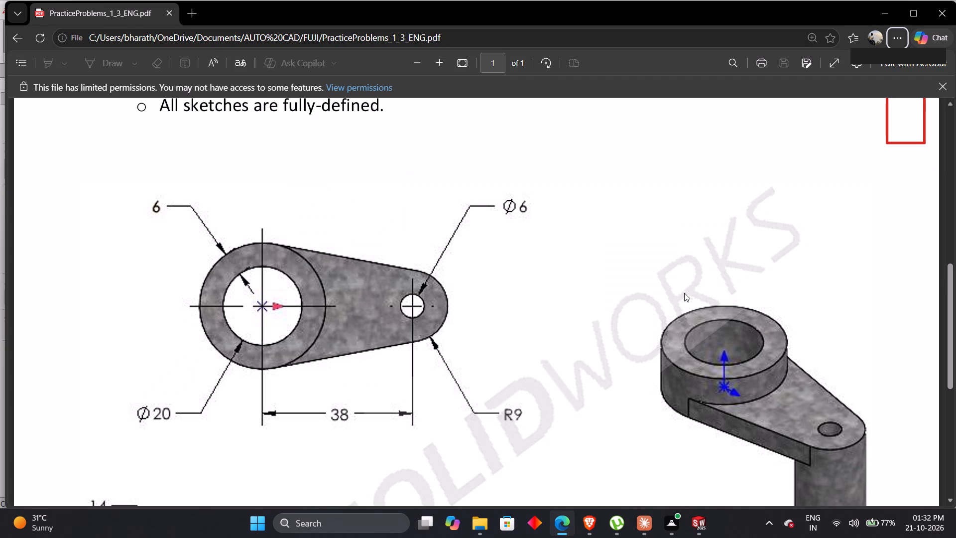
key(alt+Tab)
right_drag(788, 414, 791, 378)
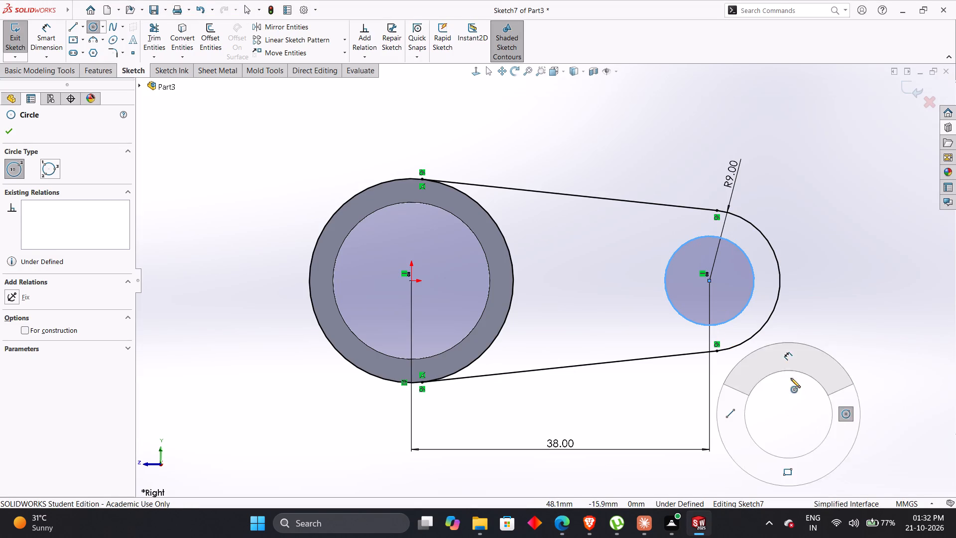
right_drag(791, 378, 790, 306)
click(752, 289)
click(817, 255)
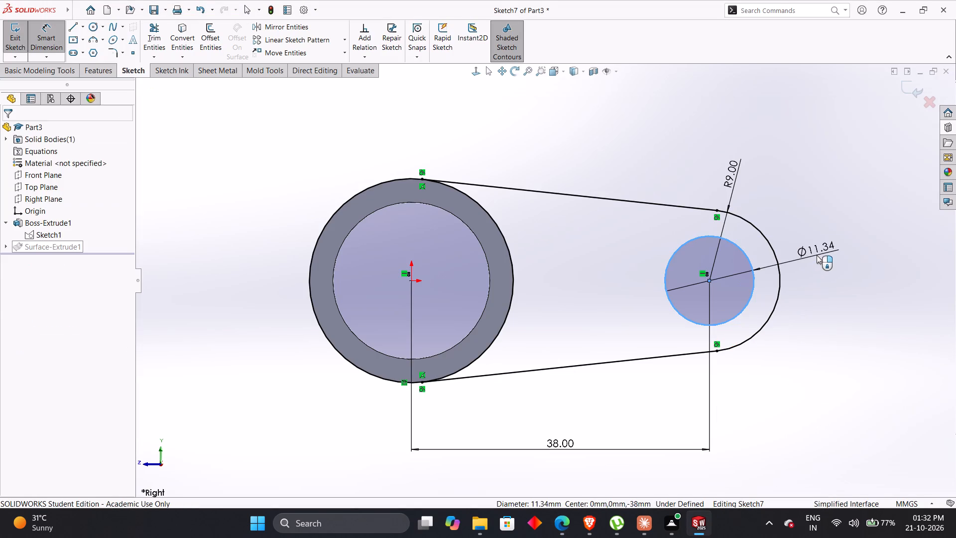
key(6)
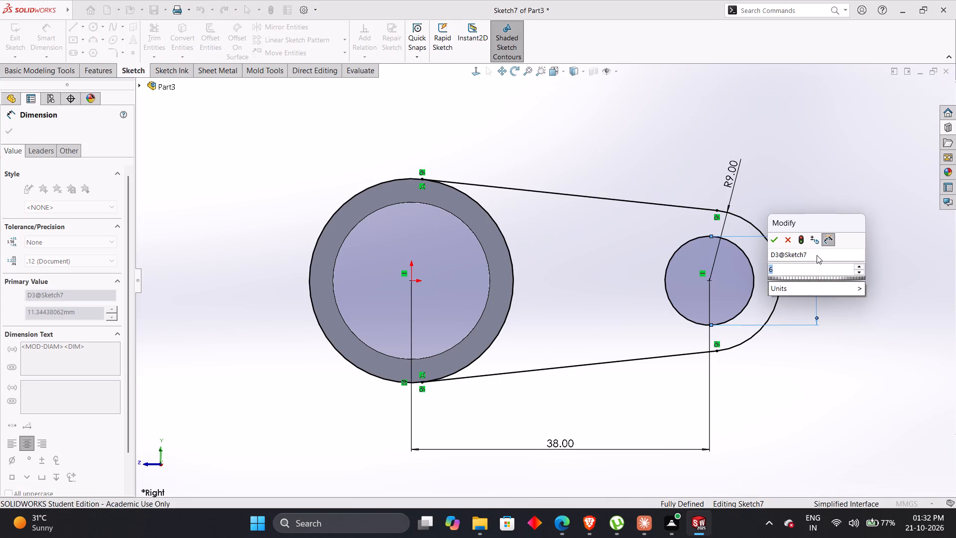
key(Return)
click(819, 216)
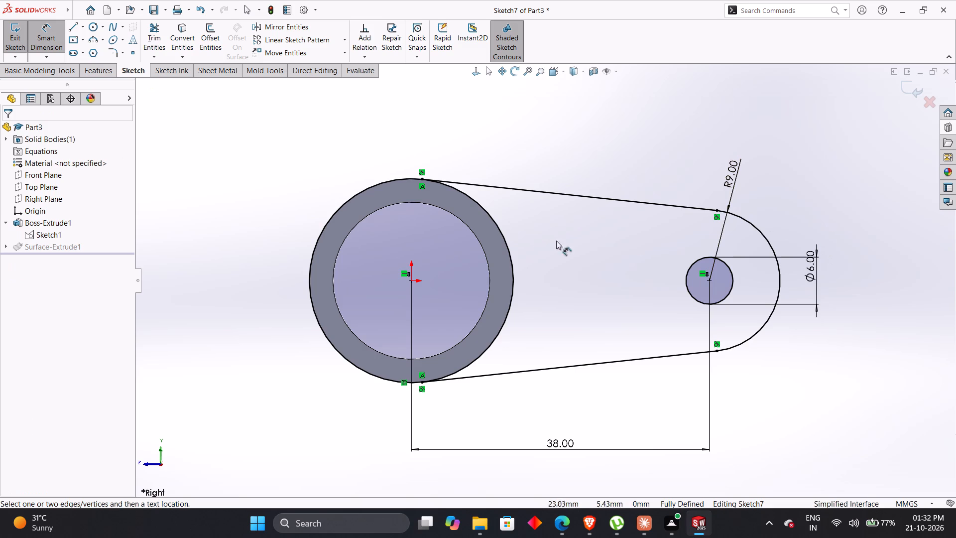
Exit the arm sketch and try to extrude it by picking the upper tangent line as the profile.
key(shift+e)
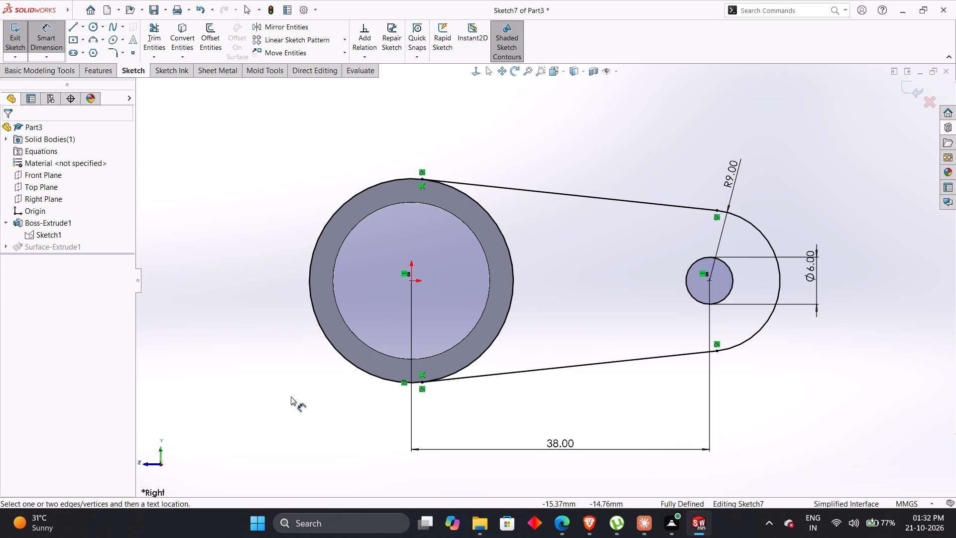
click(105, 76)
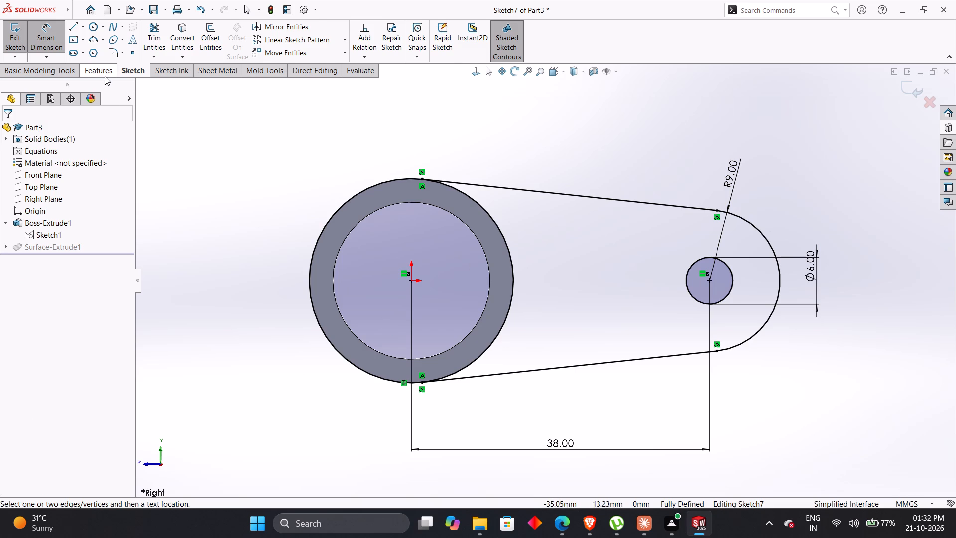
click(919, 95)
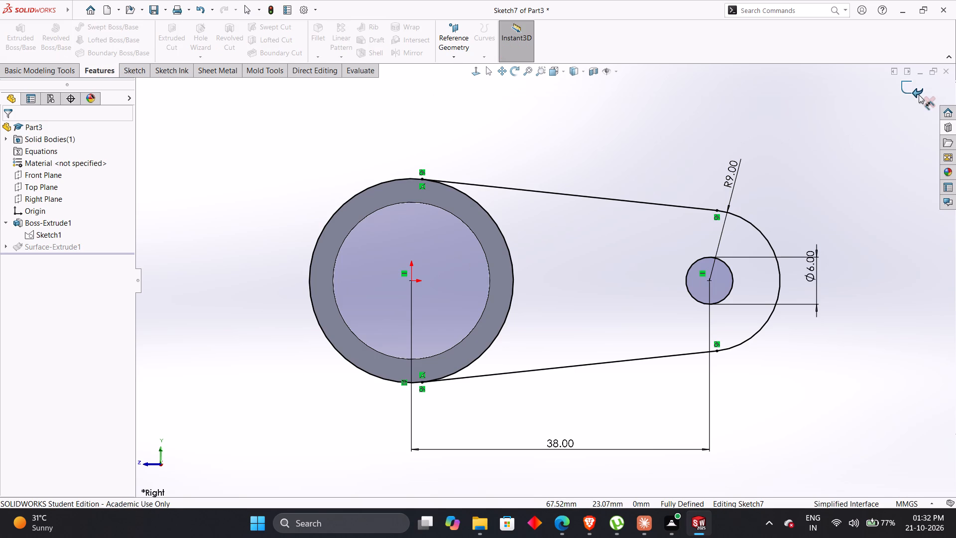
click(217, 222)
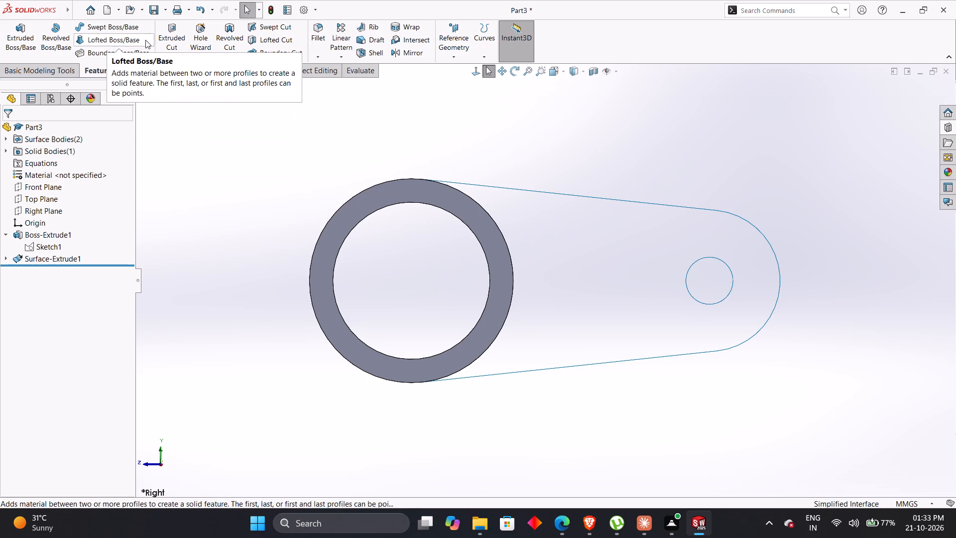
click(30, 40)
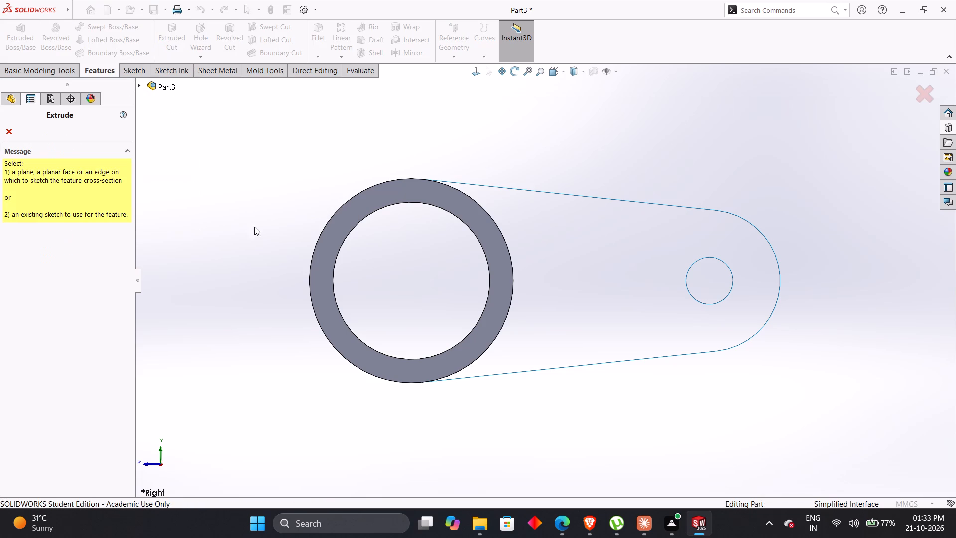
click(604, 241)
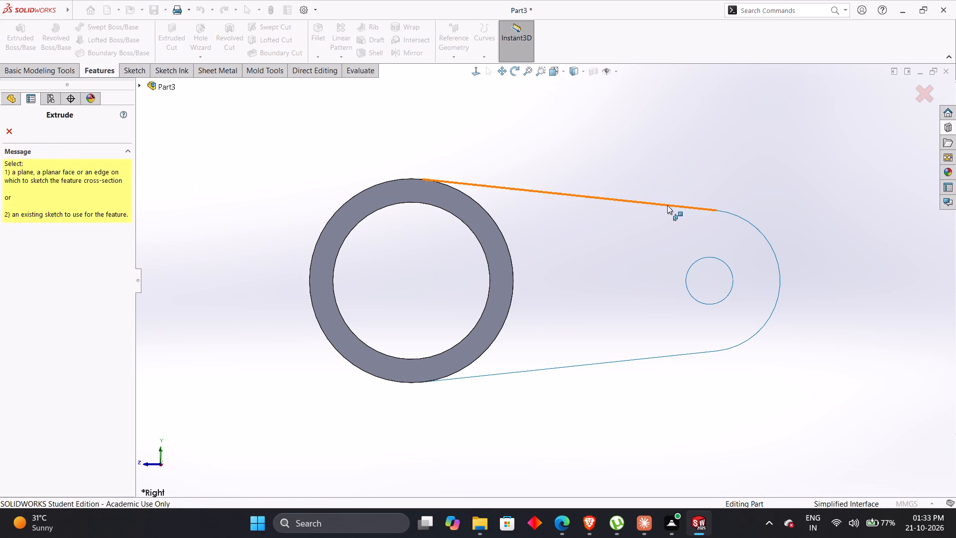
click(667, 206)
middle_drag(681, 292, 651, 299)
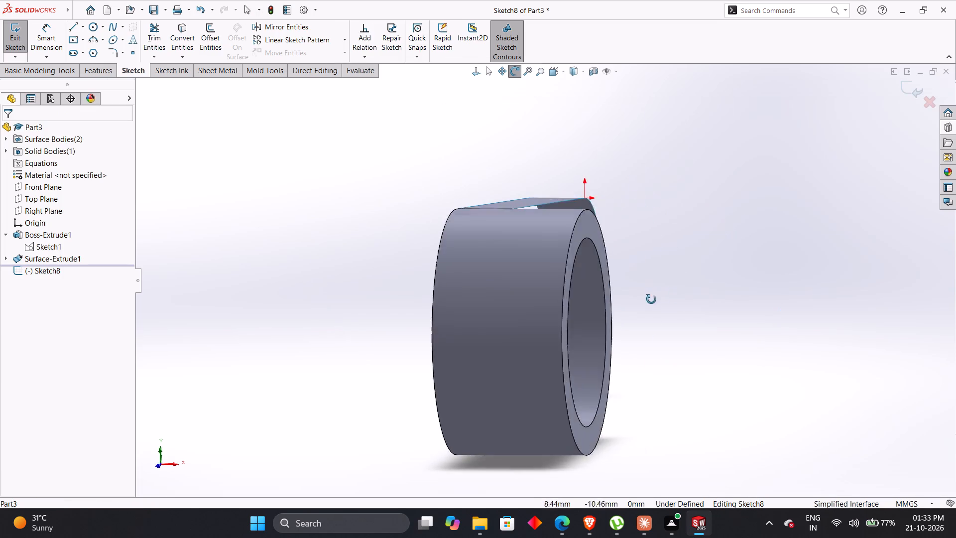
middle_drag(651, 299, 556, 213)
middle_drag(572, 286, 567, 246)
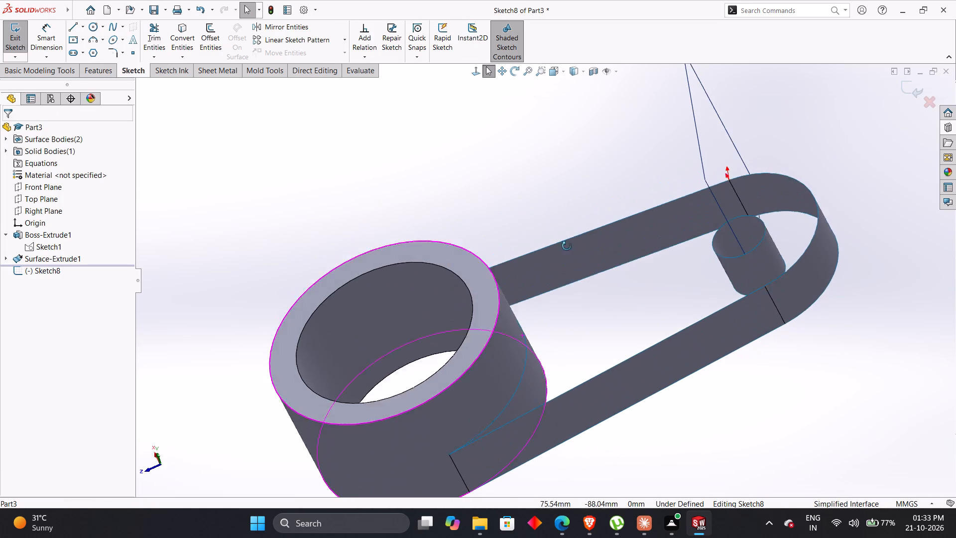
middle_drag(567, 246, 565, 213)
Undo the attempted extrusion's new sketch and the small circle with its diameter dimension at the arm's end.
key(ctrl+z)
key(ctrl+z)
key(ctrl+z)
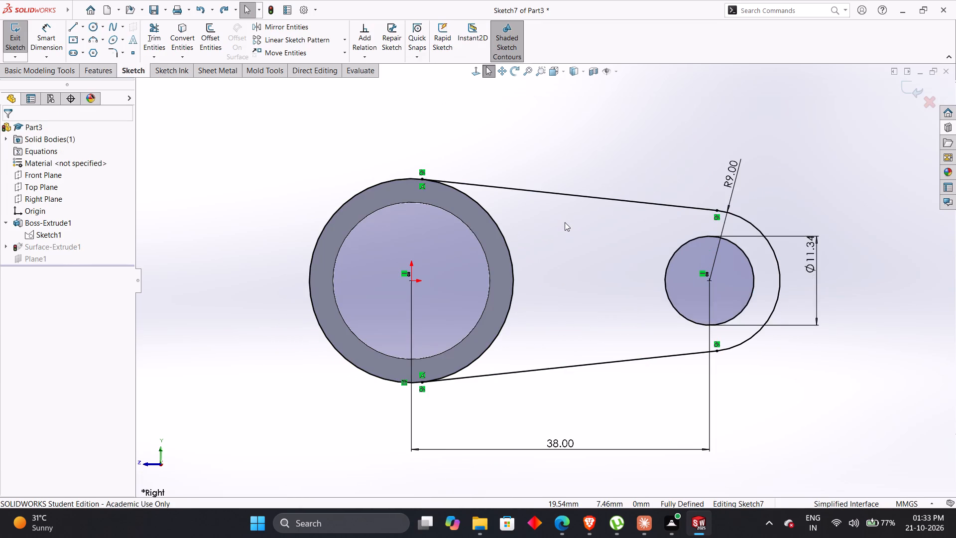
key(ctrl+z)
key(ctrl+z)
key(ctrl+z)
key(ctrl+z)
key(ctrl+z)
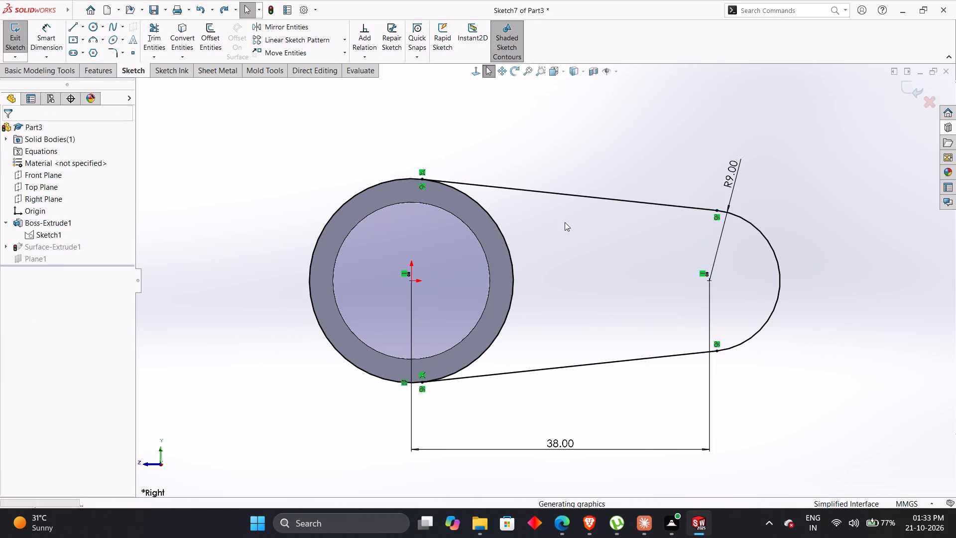
Undo the arm's surface extrusion and its tapered profile sketch back to the bare ring.
key(ctrl+z)
key(ctrl+z)
key(ctrl+z)
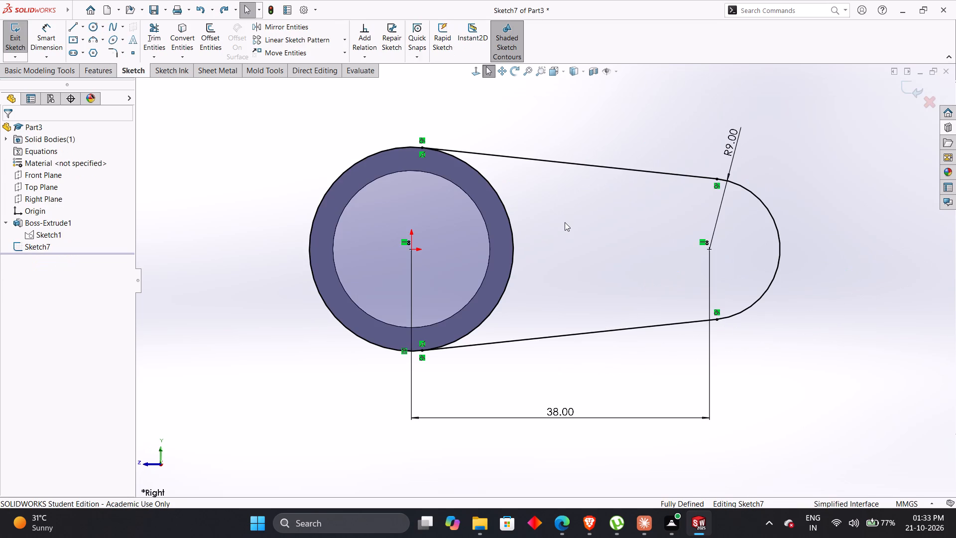
key(ctrl+z)
key(ctrl+z)
key(ctrl+z)
key(ctrl+z)
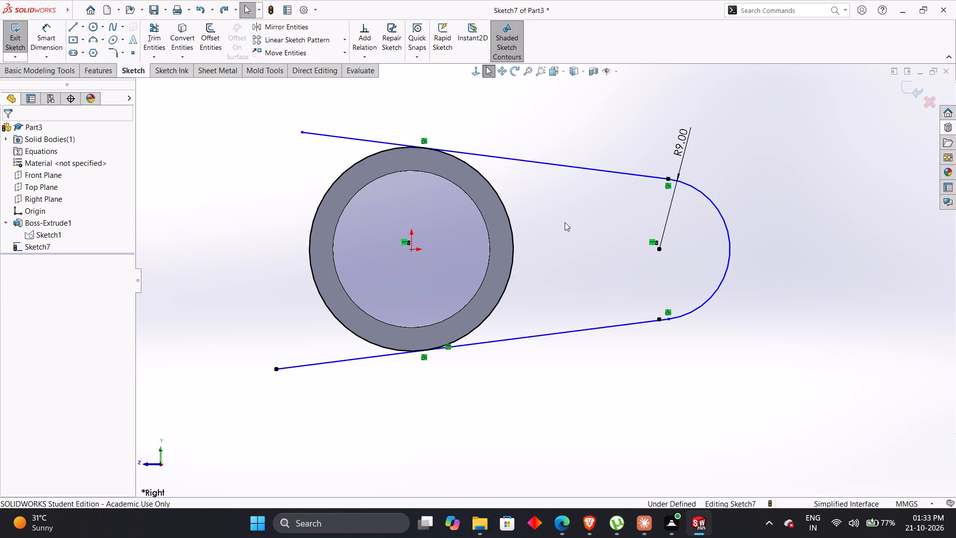
key(ctrl+z)
key(ctrl+z)
key(ctrl+z)
key(ctrl+z)
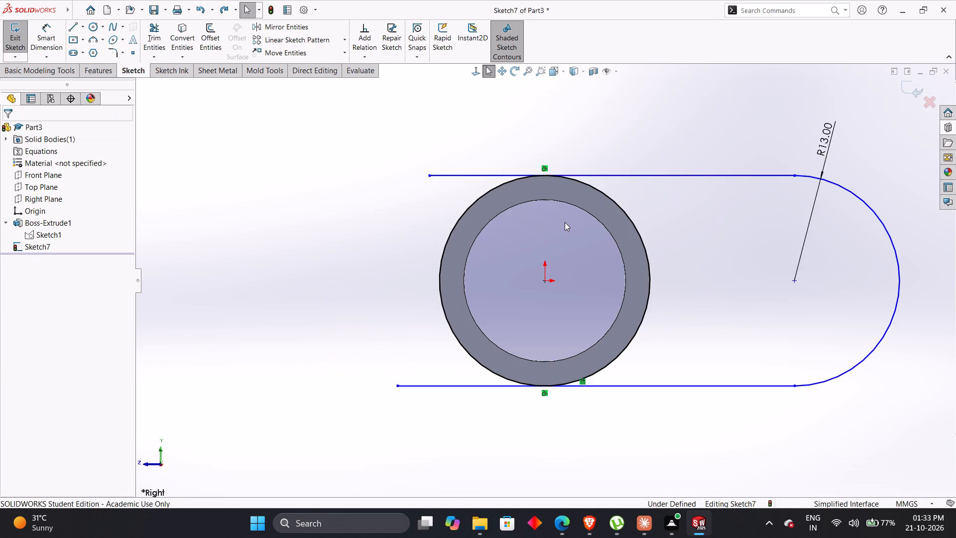
key(ctrl+z)
key(ctrl+z)
key(ctrl+z)
key(ctrl+z)
key(ctrl+z)
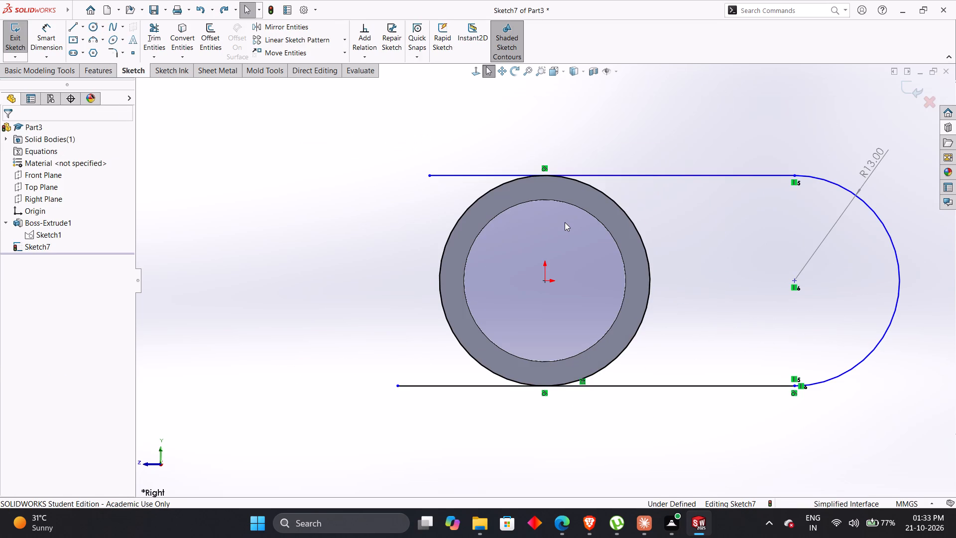
key(ctrl+z)
key(ctrl+z)
key(ctrl+z)
key(ctrl+z)
key(ctrl+z)
key(ctrl+z)
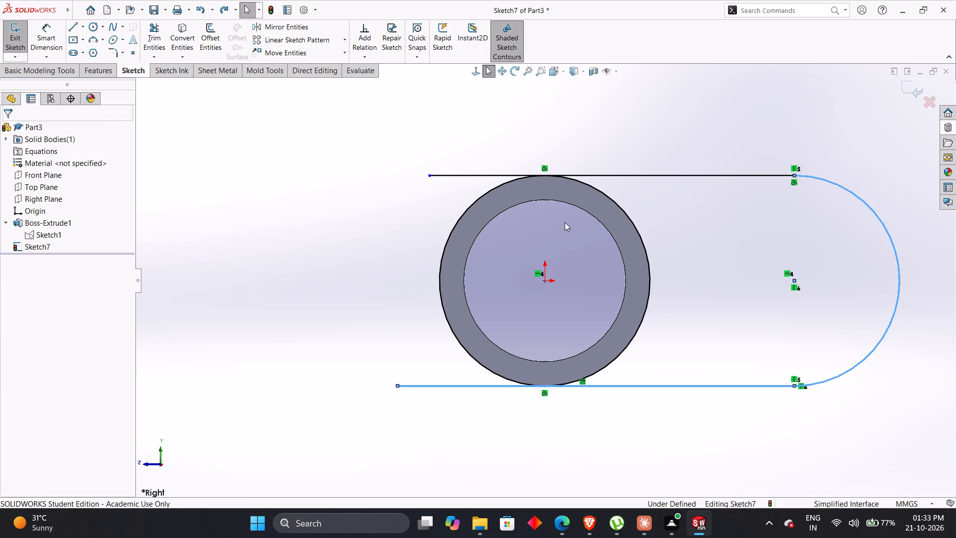
key(ctrl+z)
key(ctrl+z)
key(ctrl+z)
key(ctrl+z)
key(ctrl+z)
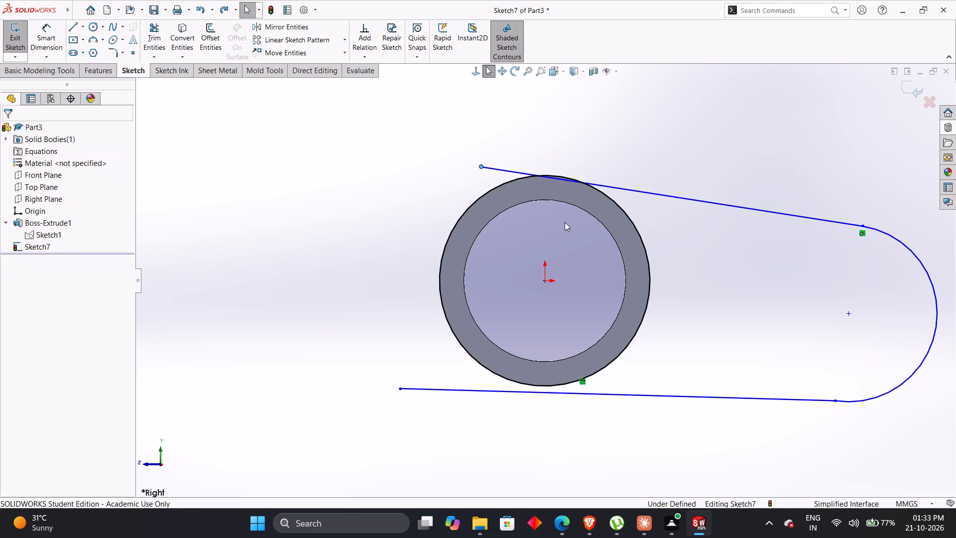
key(ctrl+z)
key(ctrl+z)
key(ctrl+z)
key(ctrl+z)
key(ctrl+z)
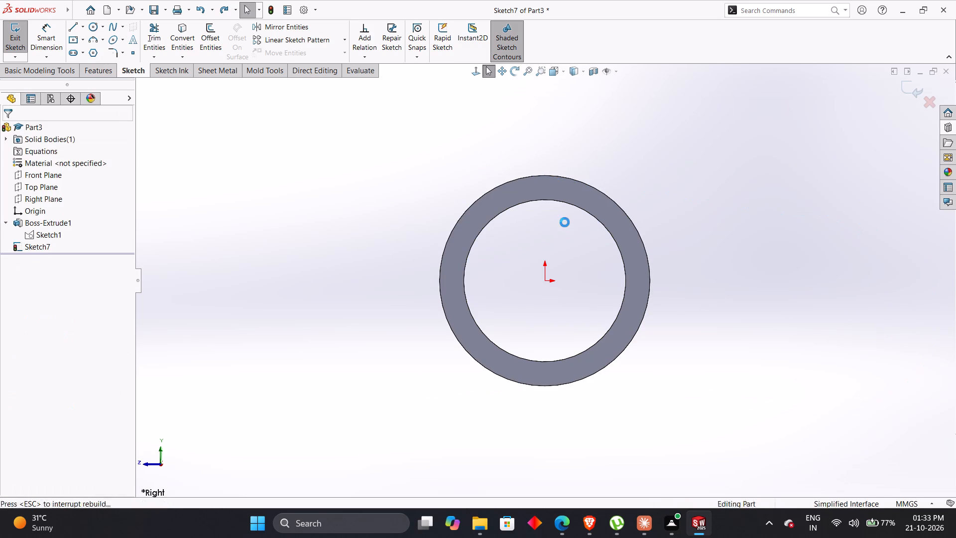
Undo further to the earlier version with a separate cylinder beside the ring and untrimmed tangent lines in the connecting sketch.
key(ctrl+z)
key(ctrl+z)
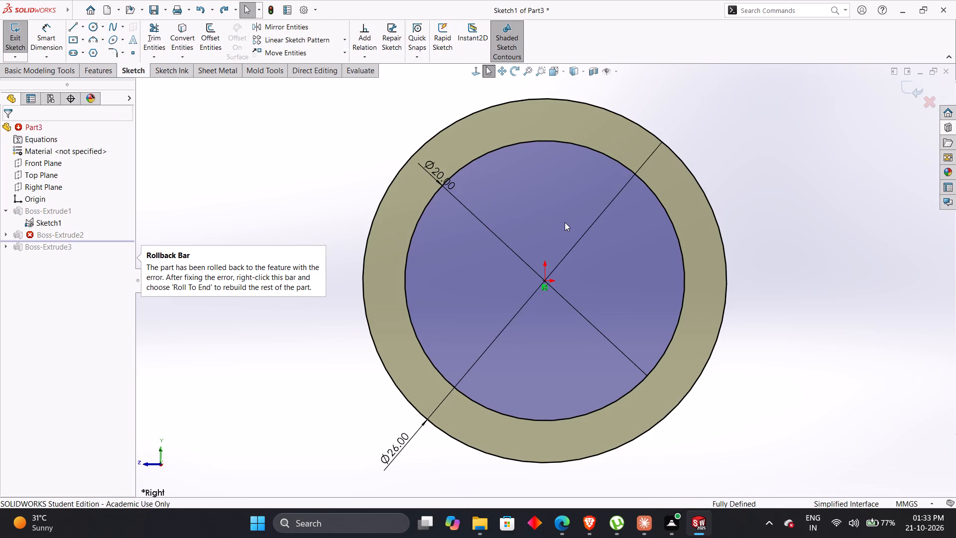
key(ctrl+z)
key(ctrl+z)
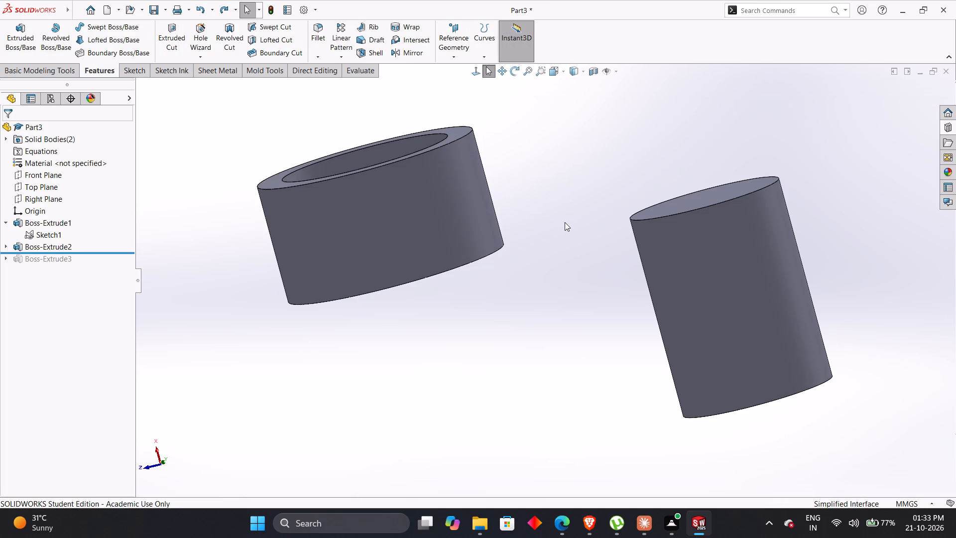
key(ctrl+z)
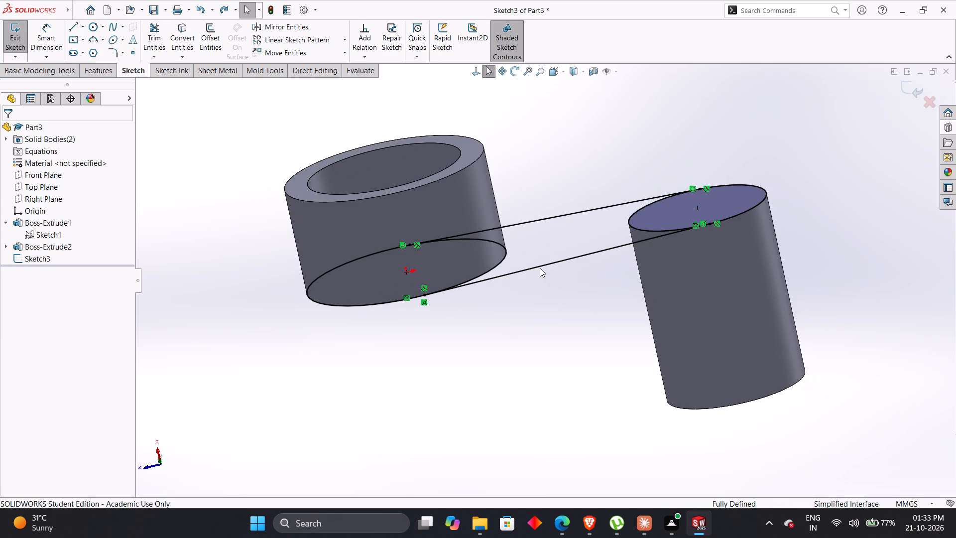
key(ctrl+z)
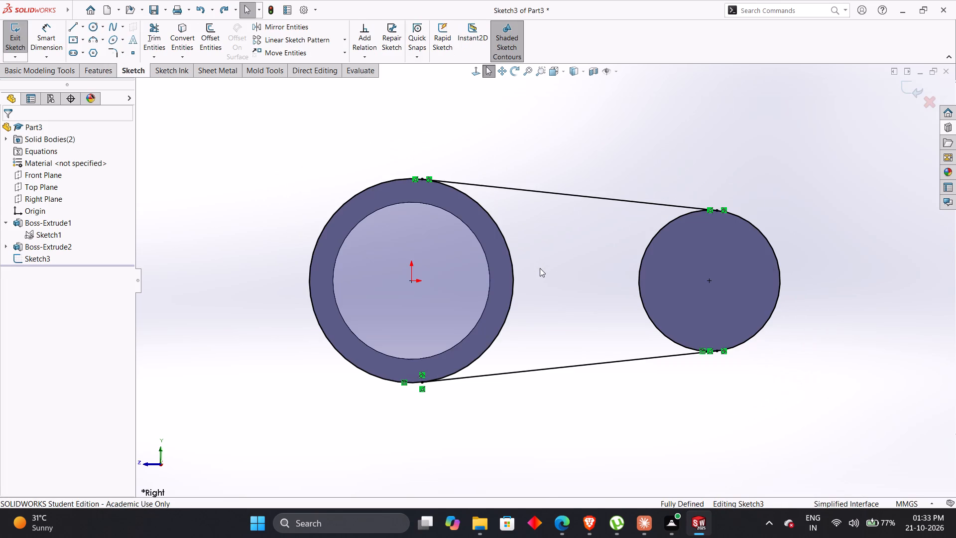
middle_drag(562, 302, 544, 155)
key(ctrl+z)
key(ctrl+z)
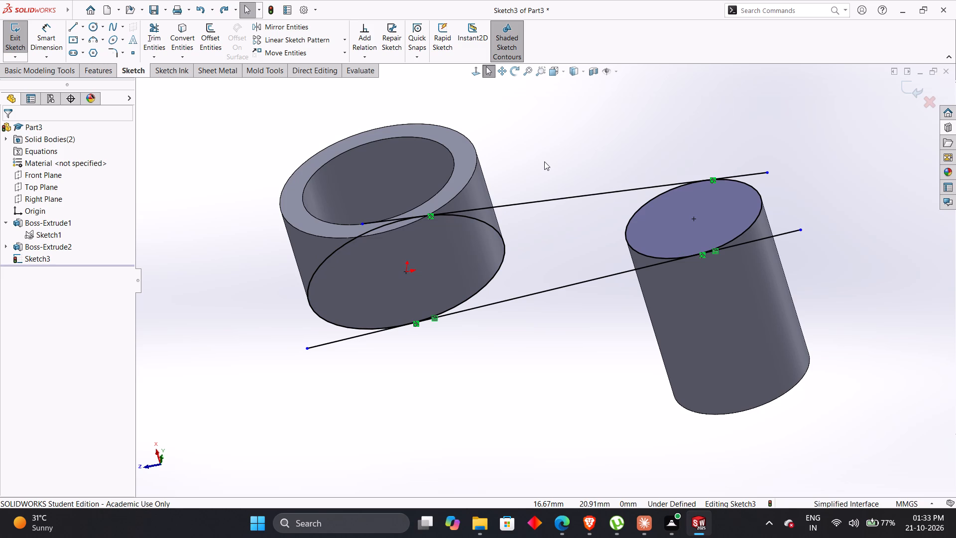
middle_drag(541, 357, 537, 400)
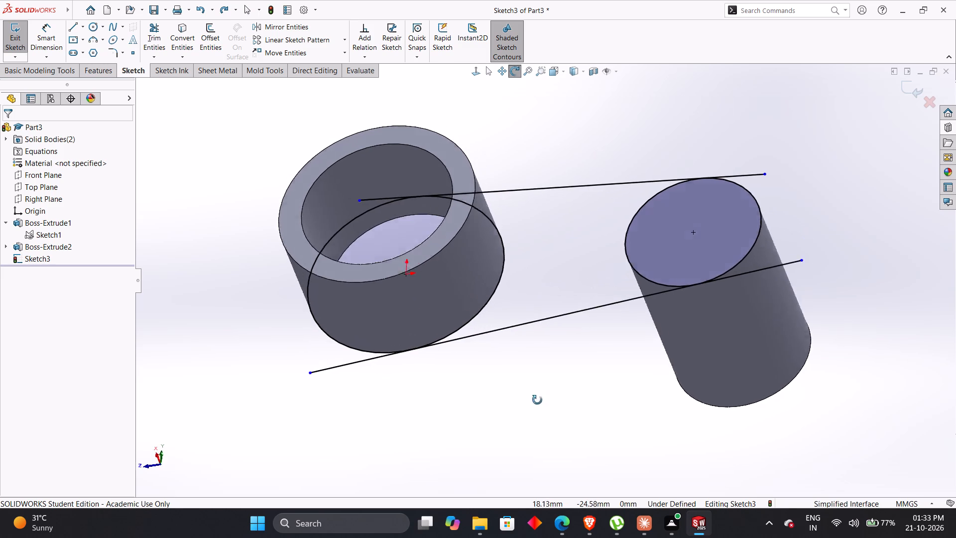
middle_drag(537, 400, 502, 358)
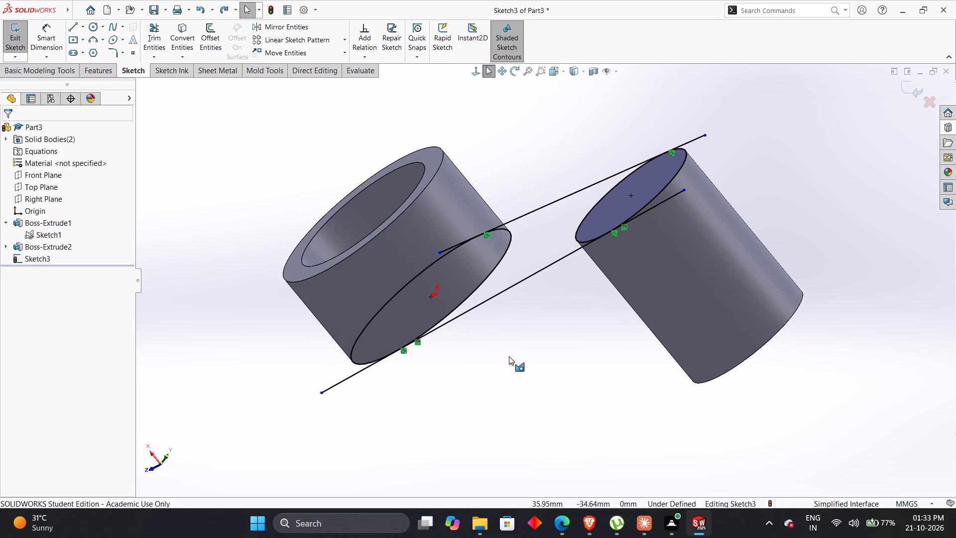
Switch to the practice problem PDF and check the height dimensions in the part's side view.
key(alt+Tab)
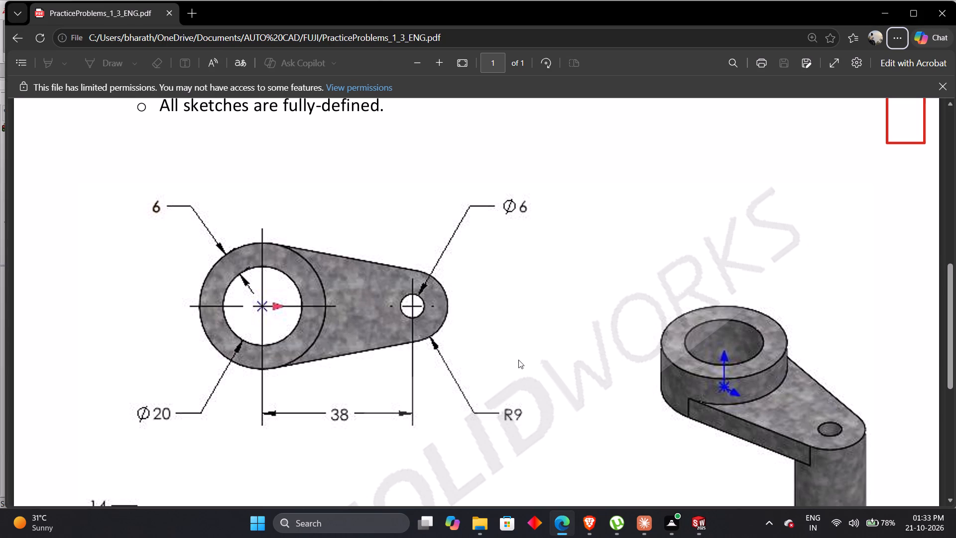
scroll(530, 371, up, 4)
scroll(530, 371, down, 9)
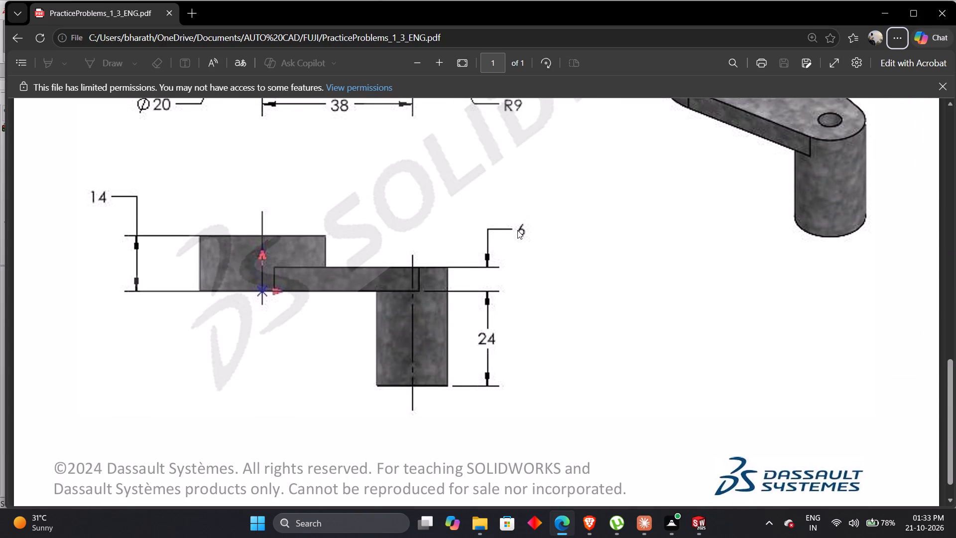
key(alt+Tab)
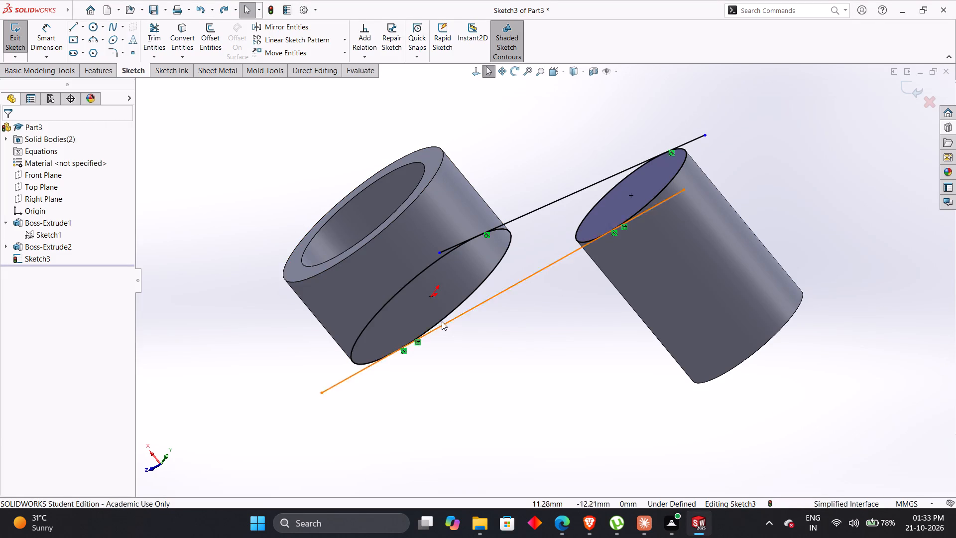
Exit the connecting sketch and delete Sketch3 with its tangent lines between the ring and the cylinder.
right_click(42, 257)
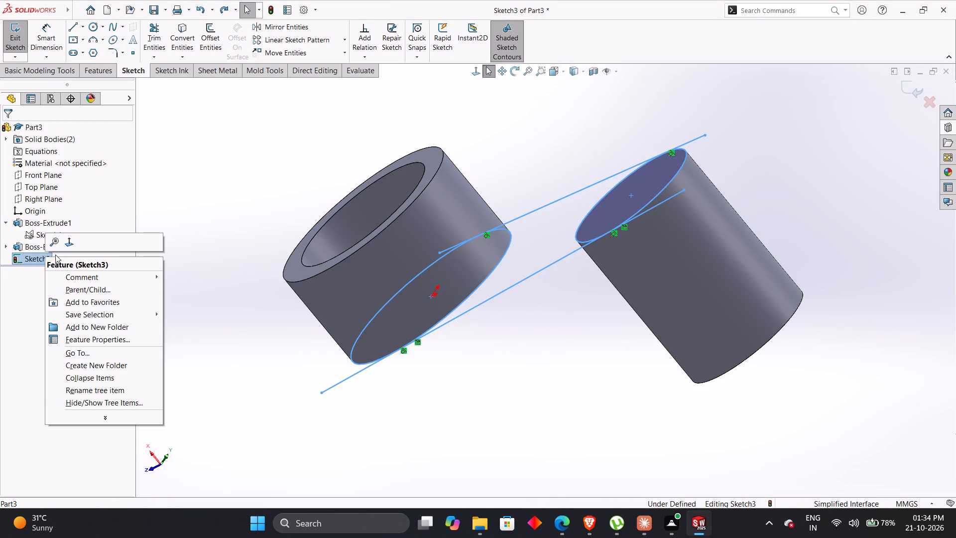
click(191, 165)
click(10, 34)
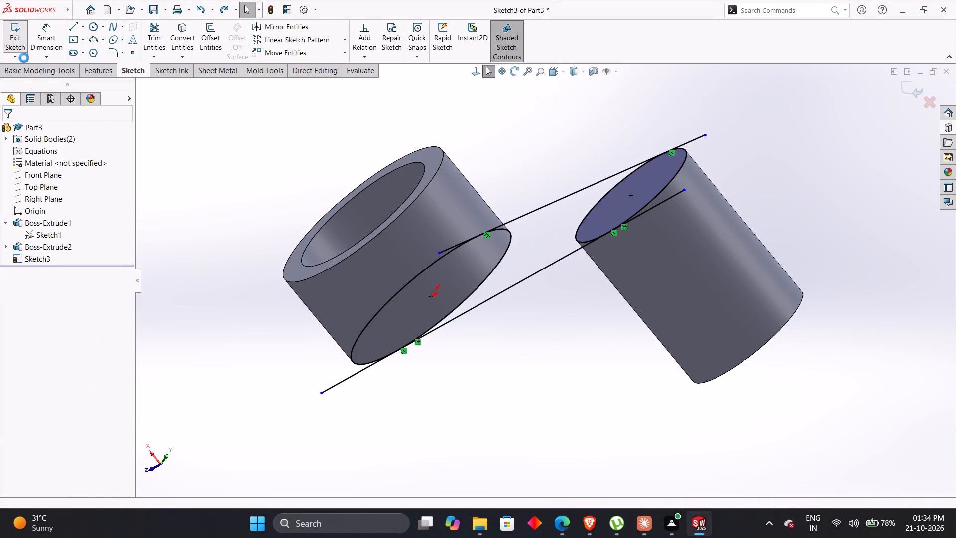
right_click(39, 258)
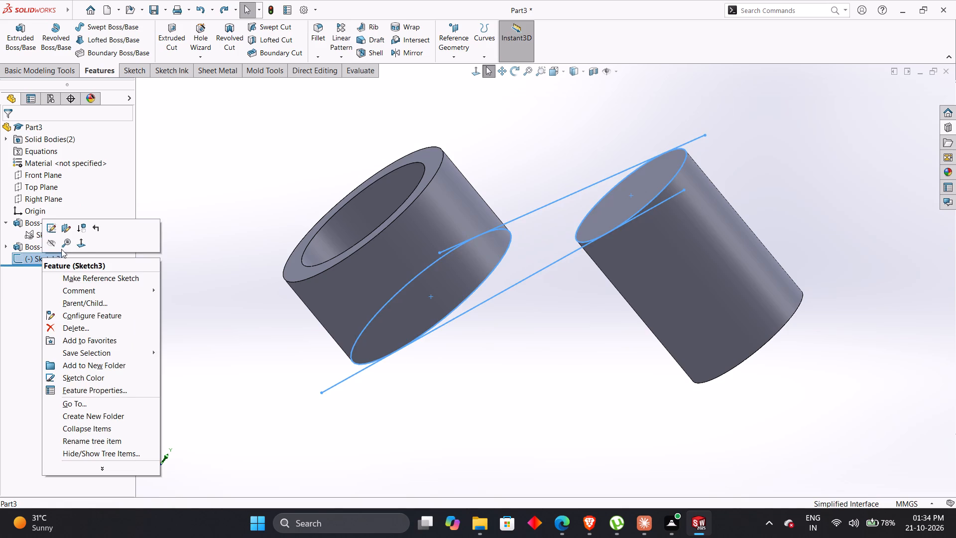
click(58, 332)
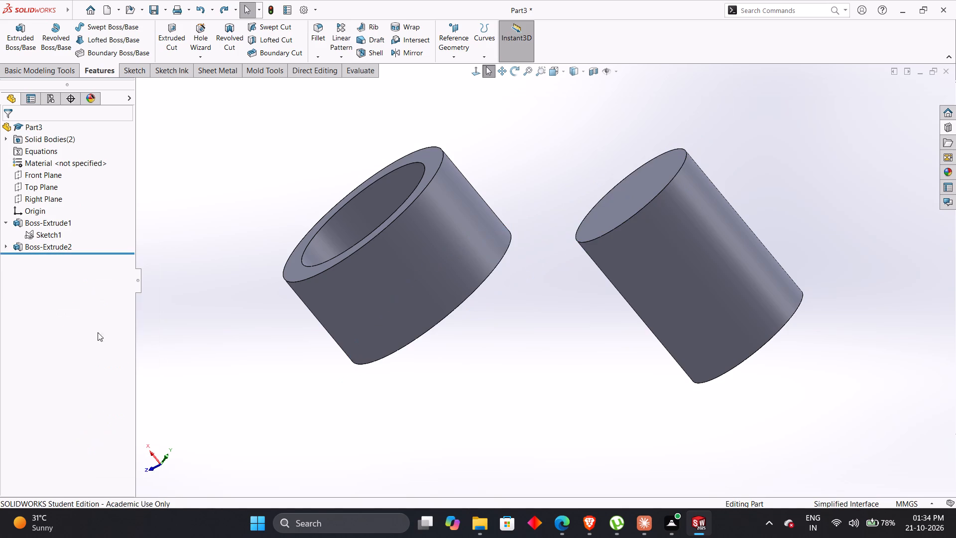
Edit the separate cylinder's extrusion, Boss-Extrude2, and set its blind depth to 30 mm.
middle_drag(223, 333, 239, 400)
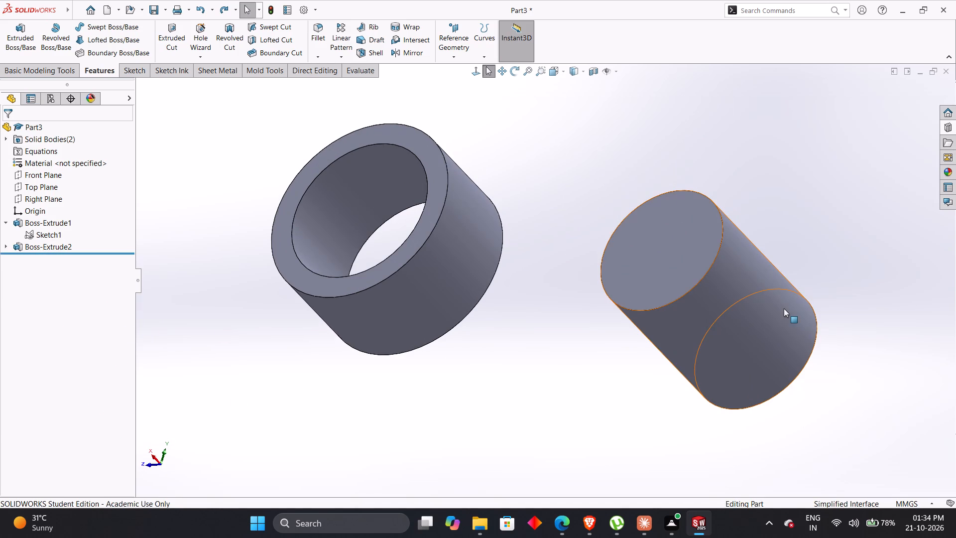
right_click(784, 308)
click(237, 343)
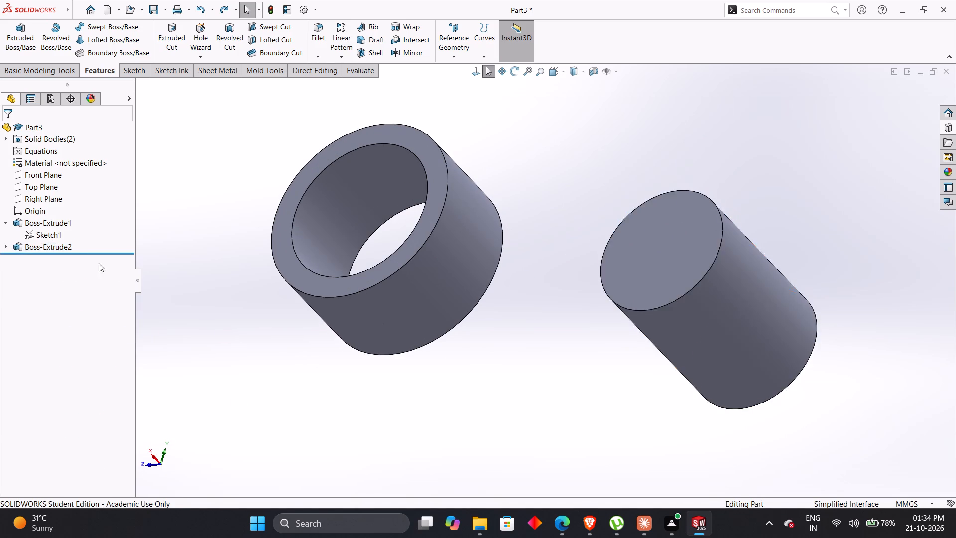
right_click(45, 246)
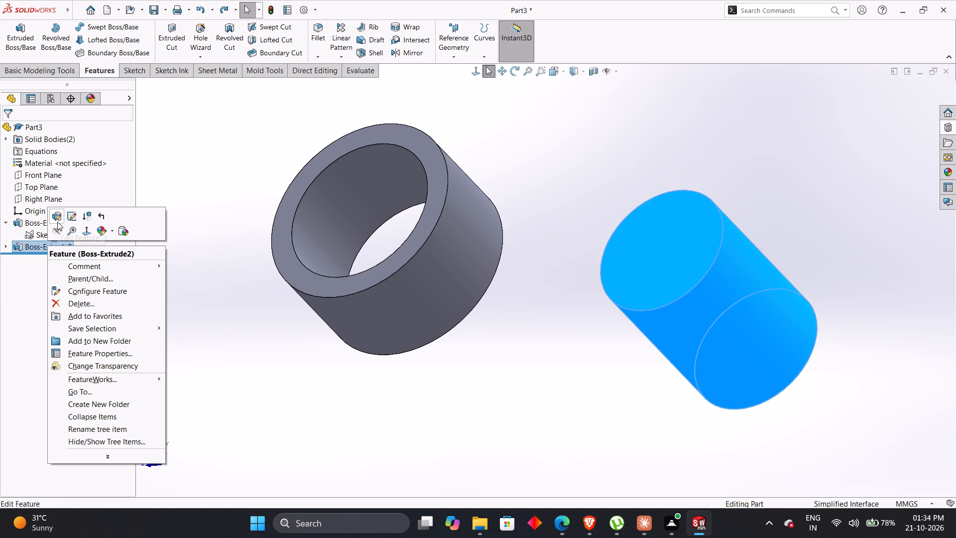
click(57, 222)
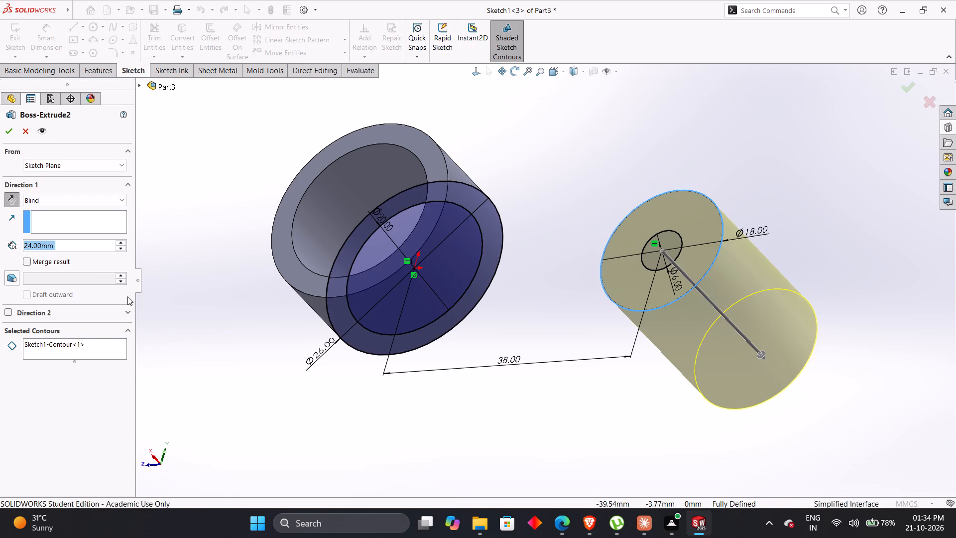
drag(92, 247, 64, 247)
click(64, 247)
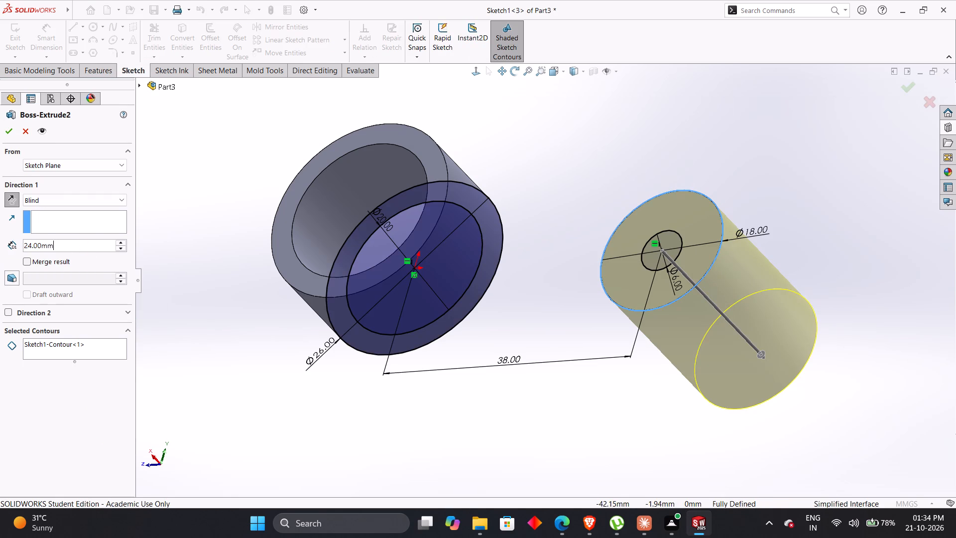
drag(64, 247, 22, 246)
text(30)
key(Return)
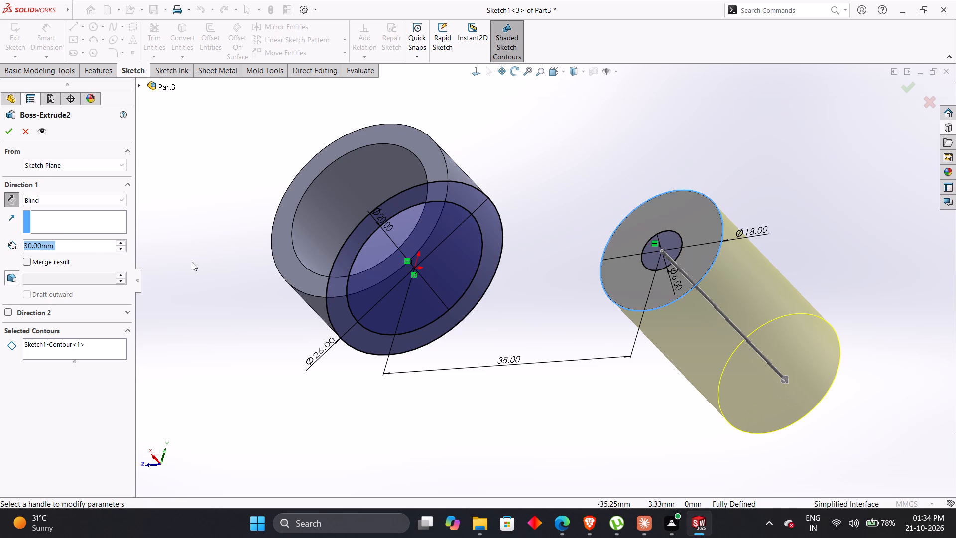
click(12, 201)
click(12, 201)
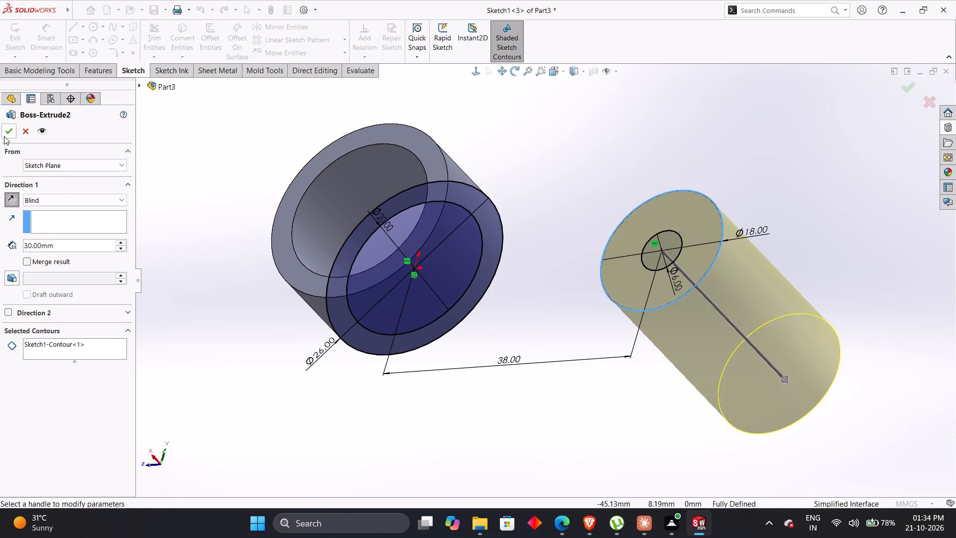
click(4, 135)
Start a sketch on the cylinder's end face and draw a vertical construction line about 16 mm up from the origin.
click(183, 221)
middle_drag(217, 283, 218, 223)
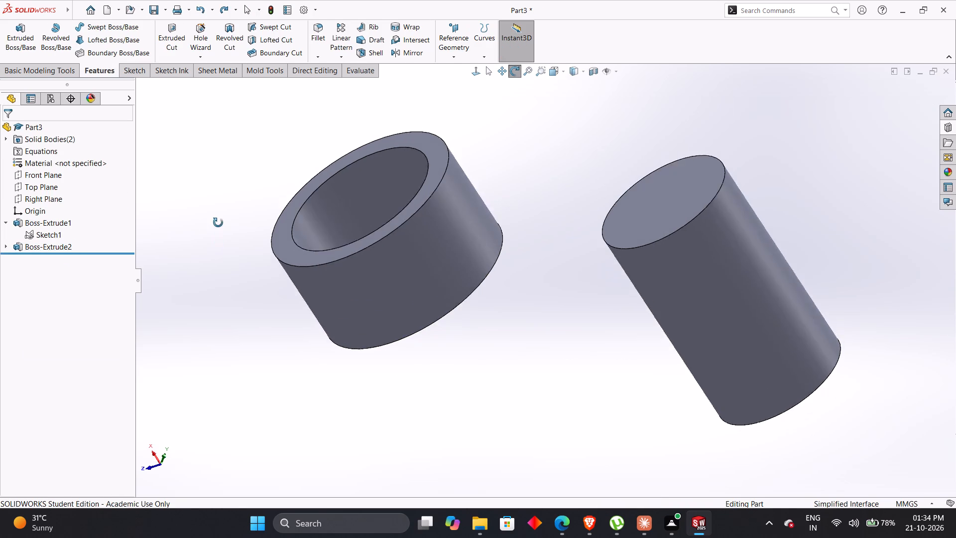
middle_drag(218, 223, 233, 300)
right_click(688, 270)
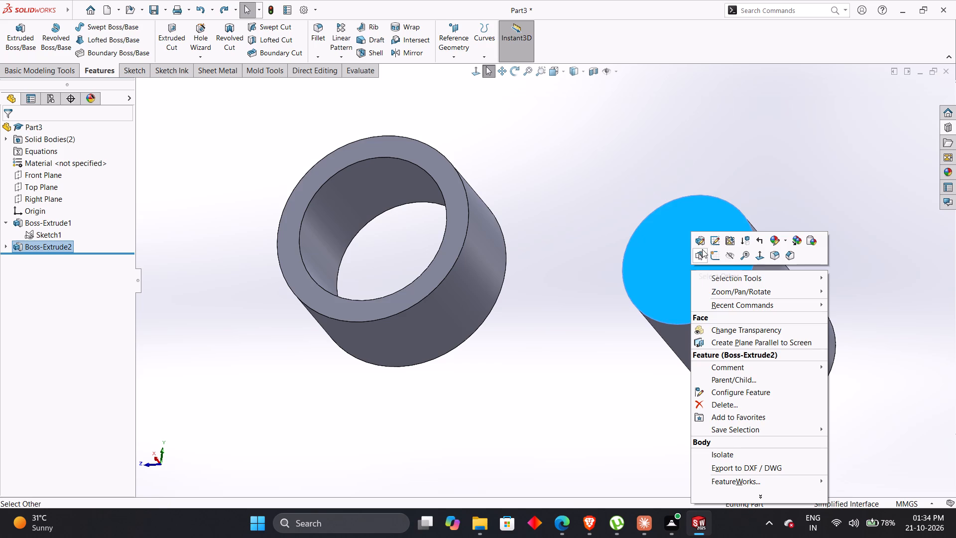
click(710, 256)
click(560, 211)
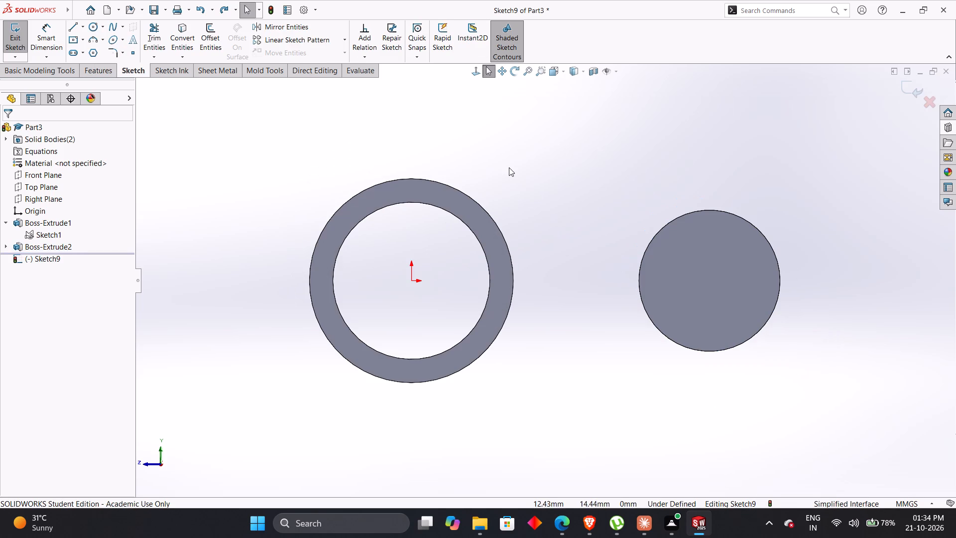
click(74, 28)
click(412, 280)
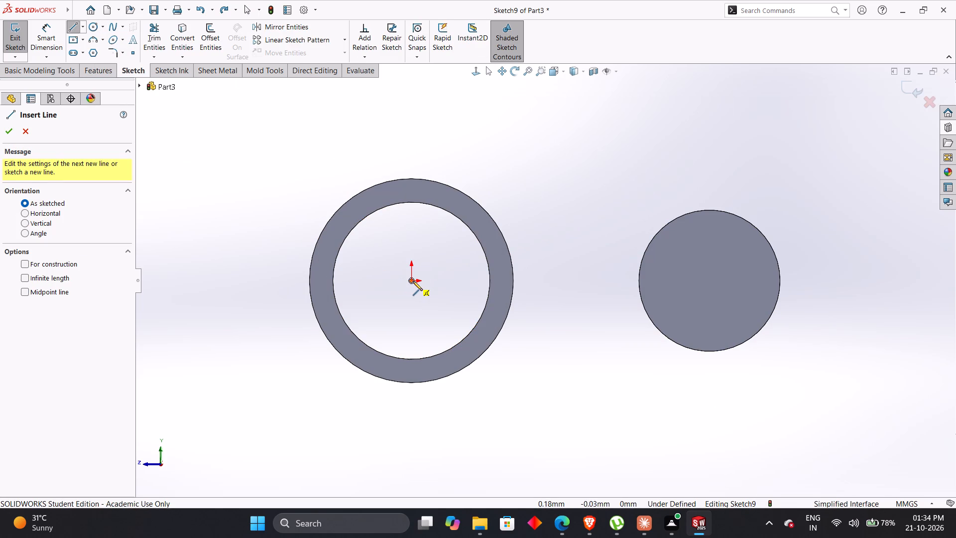
click(413, 153)
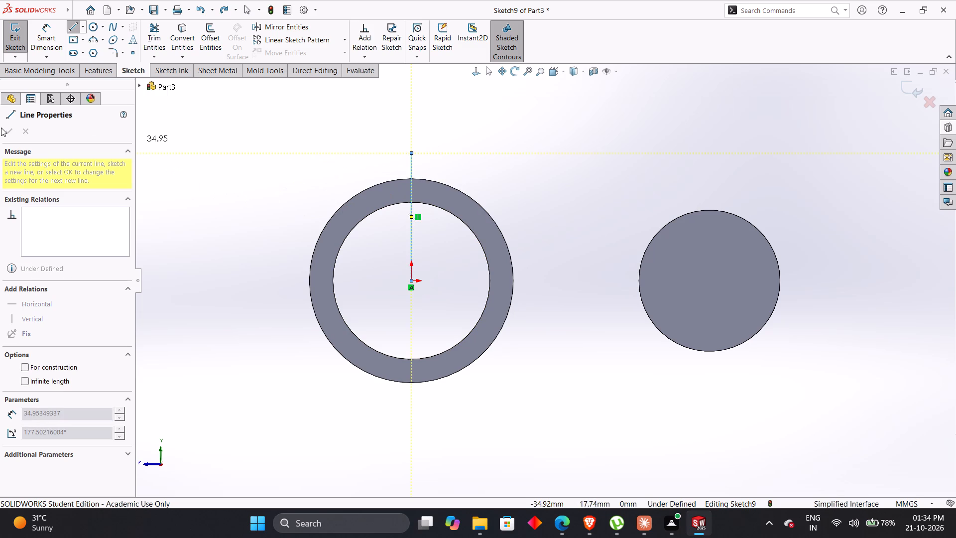
key(Escape)
key(Escape)
key(Escape)
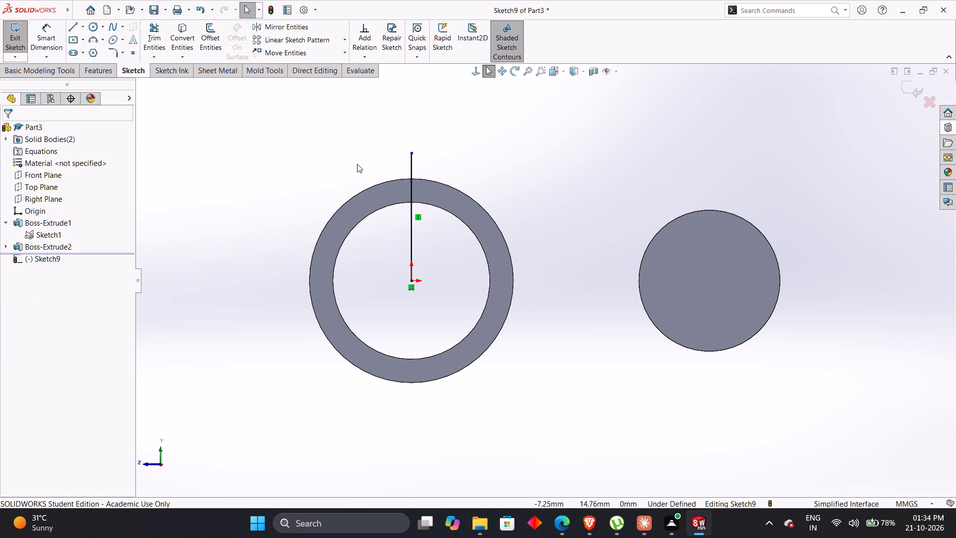
click(411, 167)
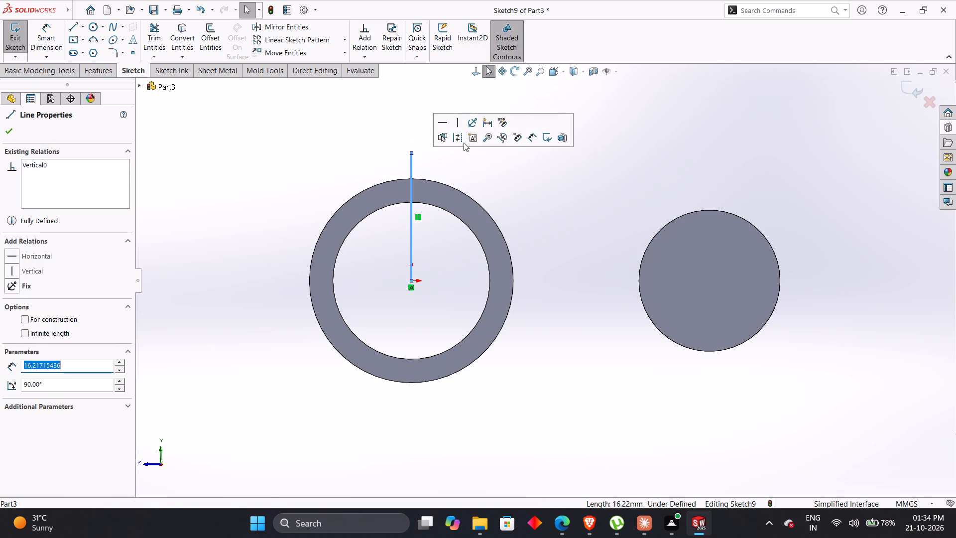
click(463, 137)
click(300, 171)
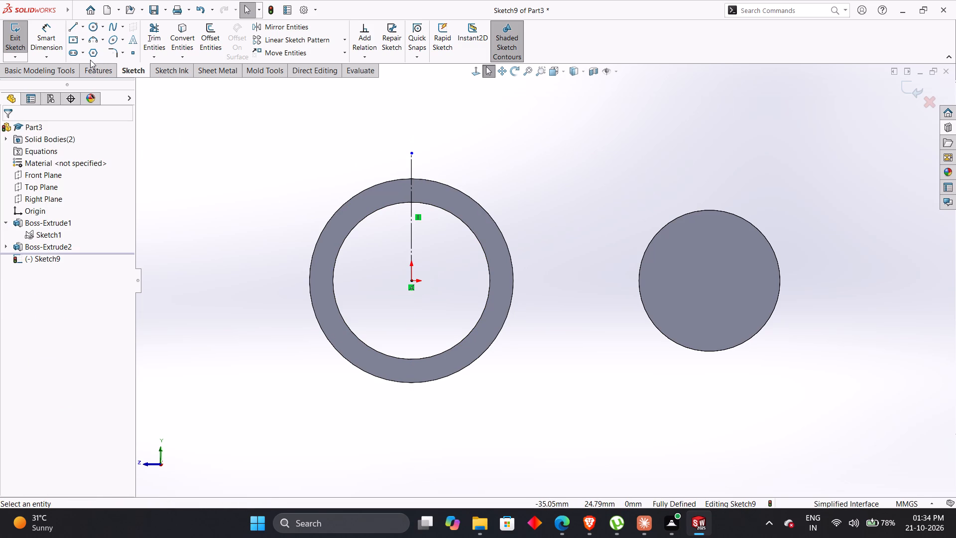
Sketch an open three-line outline around the ring and cylinder, with the upper sloping line about 61 mm long.
click(70, 27)
click(351, 169)
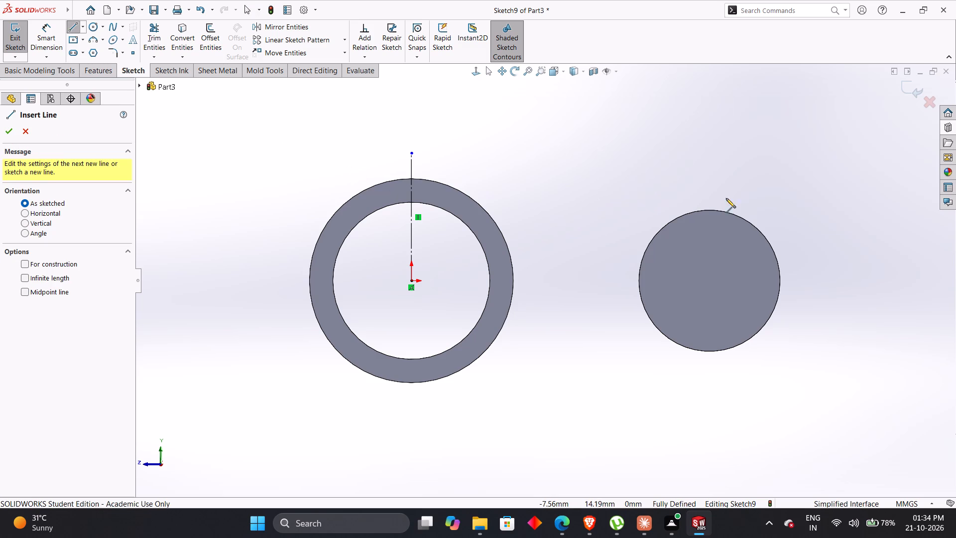
click(828, 214)
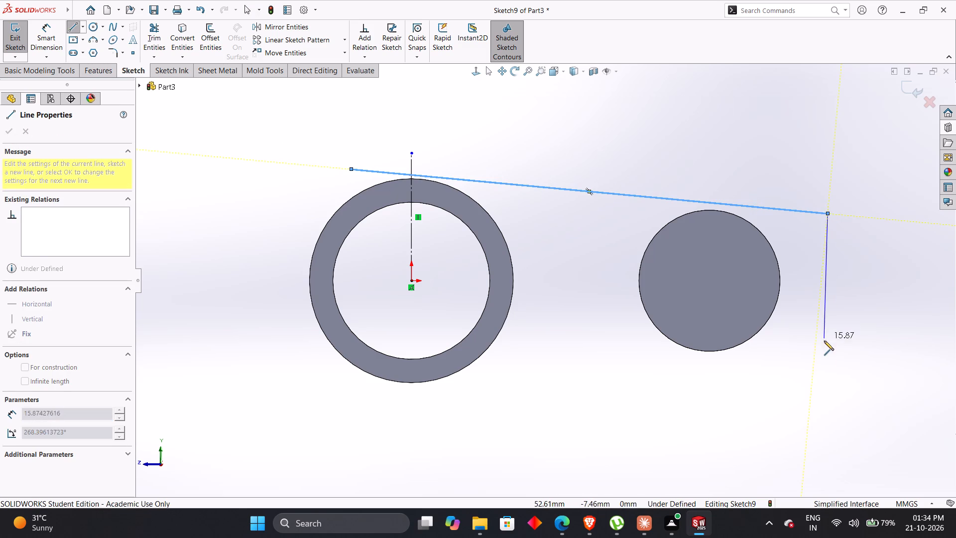
click(823, 381)
click(353, 406)
key(Escape)
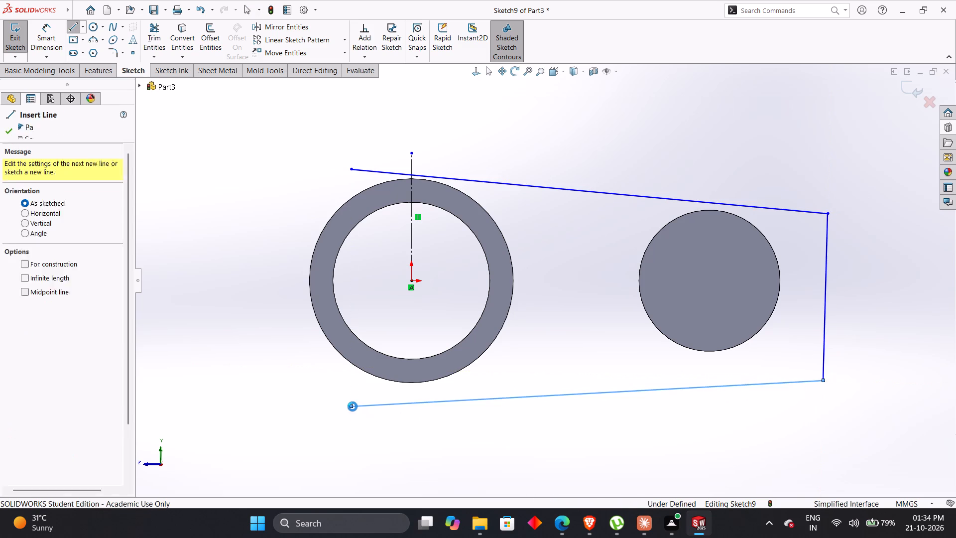
key(Escape)
key(Escape)
Make the lower and upper sloping lines tangent to the ring's outer circular edge.
click(376, 408)
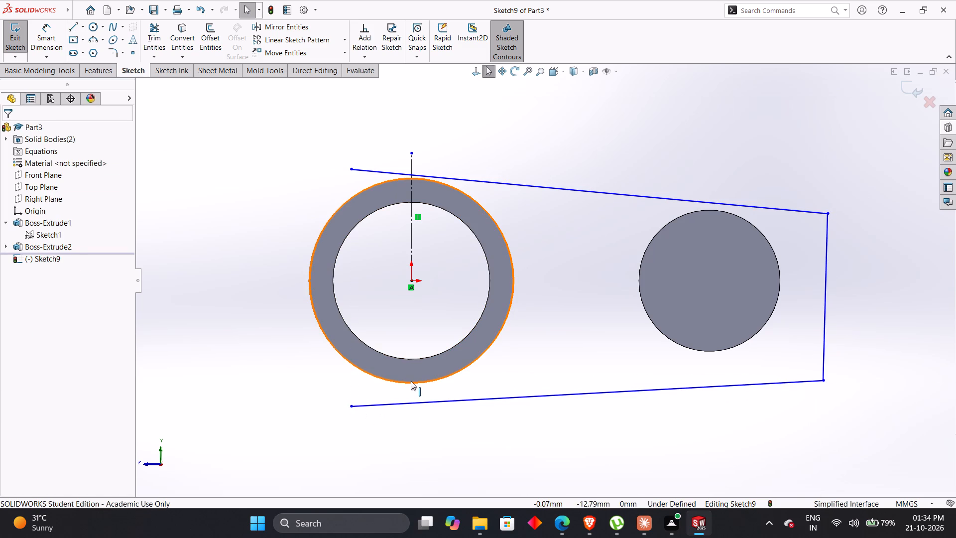
ctrl+click(411, 381)
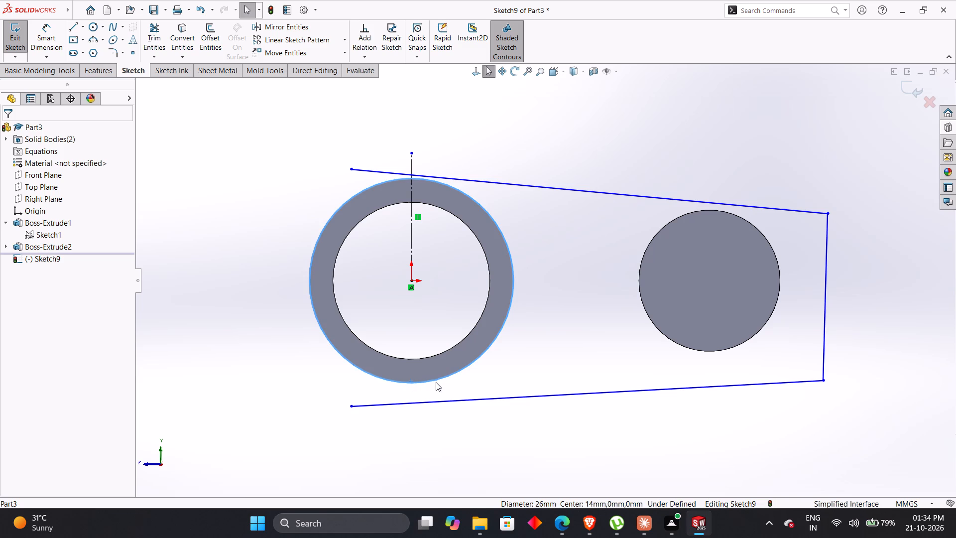
ctrl+click(413, 405)
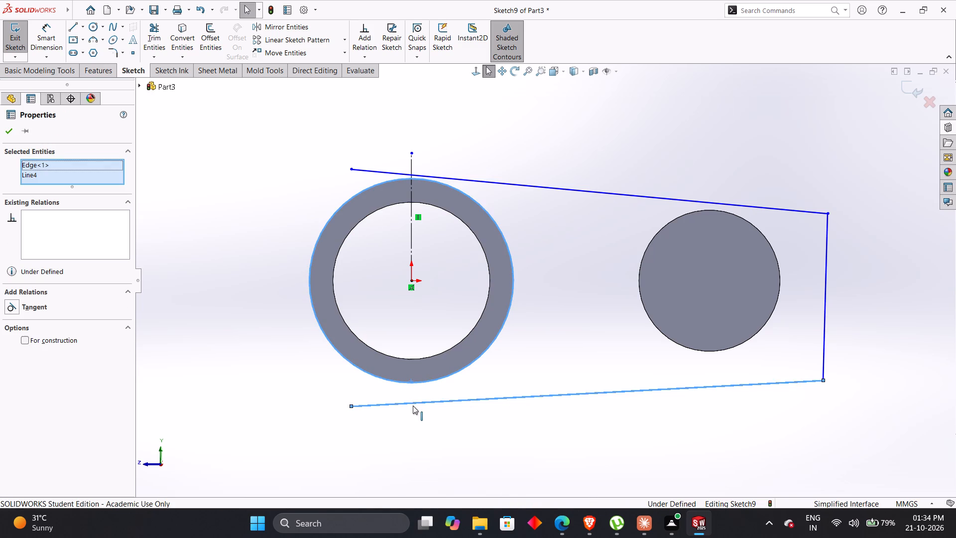
click(445, 365)
click(257, 372)
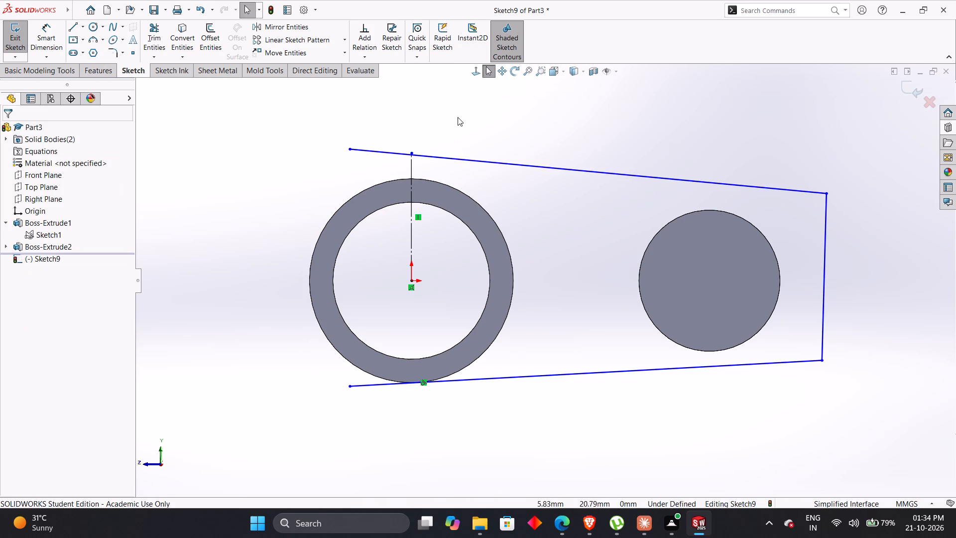
click(460, 157)
ctrl+click(449, 186)
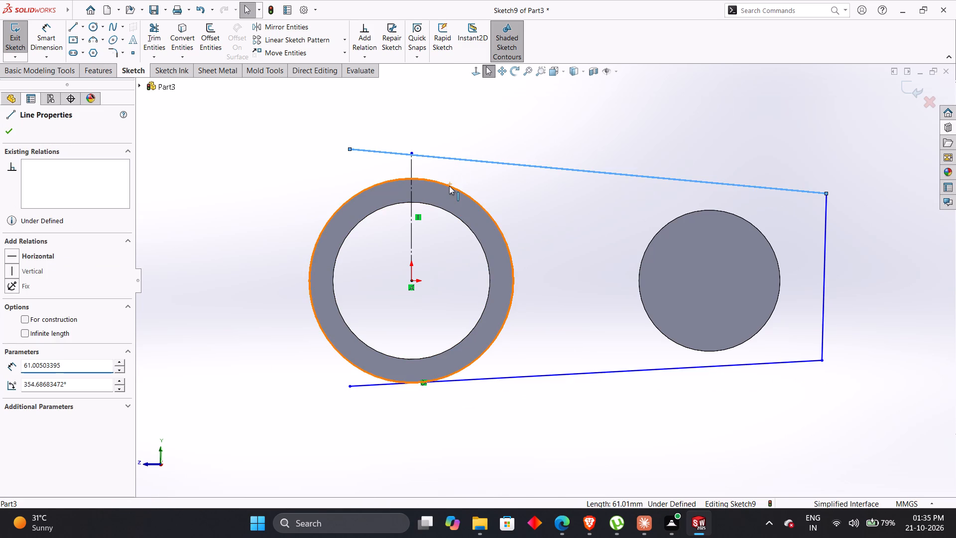
click(479, 141)
click(526, 224)
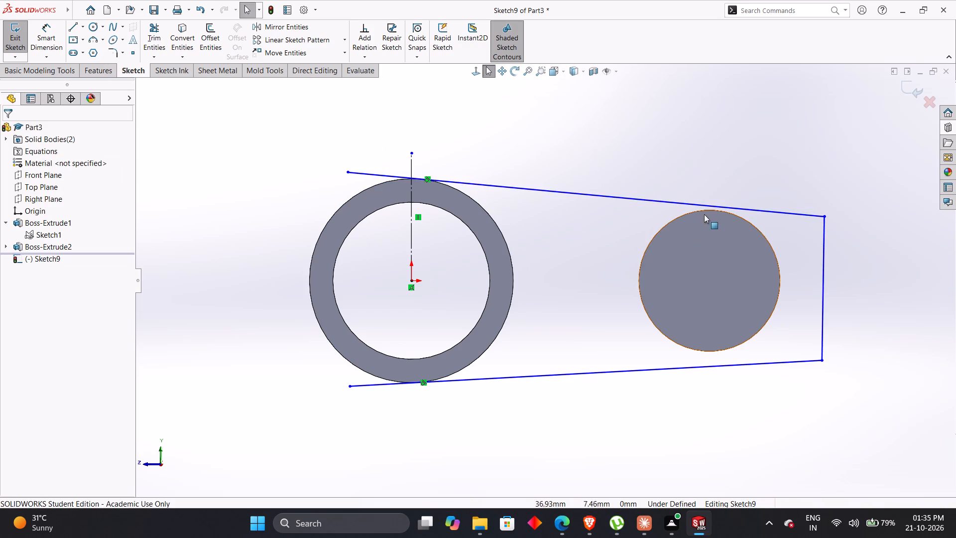
Make the upper and lower sloping lines tangent to the cylinder's circular edge.
click(707, 205)
ctrl+click(698, 211)
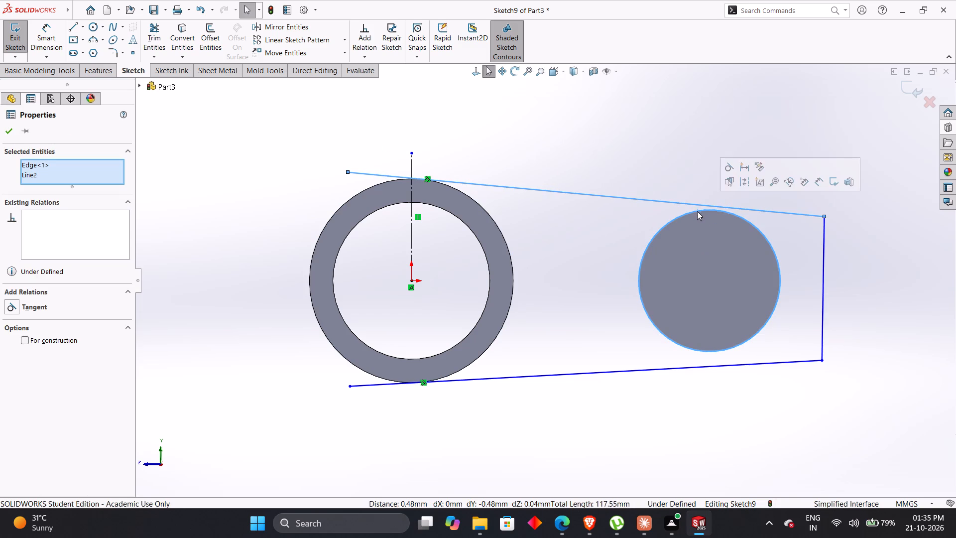
click(726, 169)
click(544, 278)
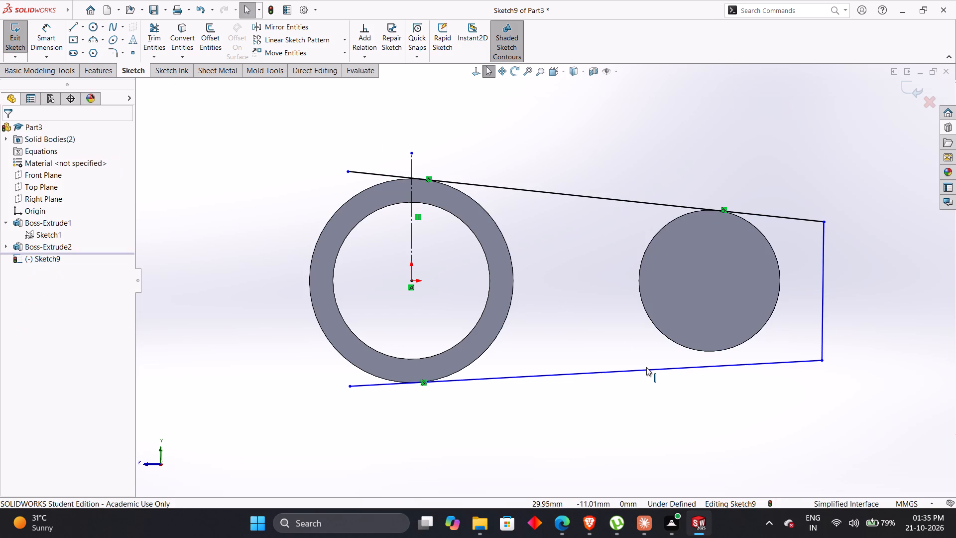
click(646, 367)
ctrl+click(680, 344)
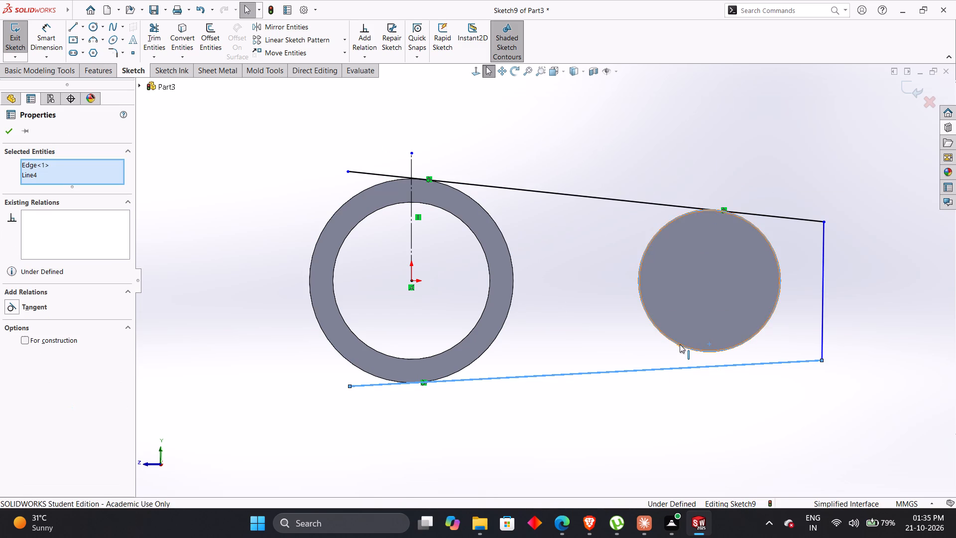
click(712, 299)
click(612, 302)
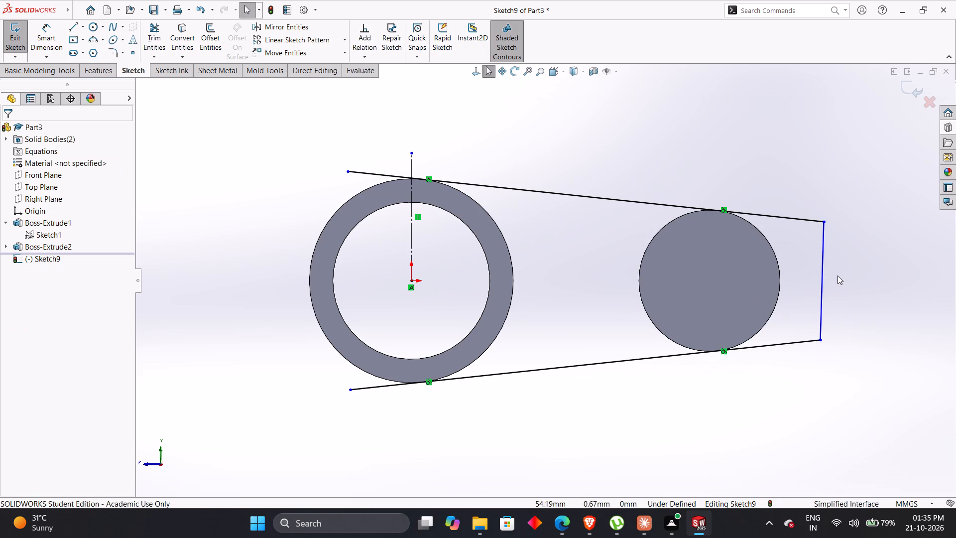
Delete the near-vertical line closing the outline beyond the cylinder.
click(825, 283)
key(Delete)
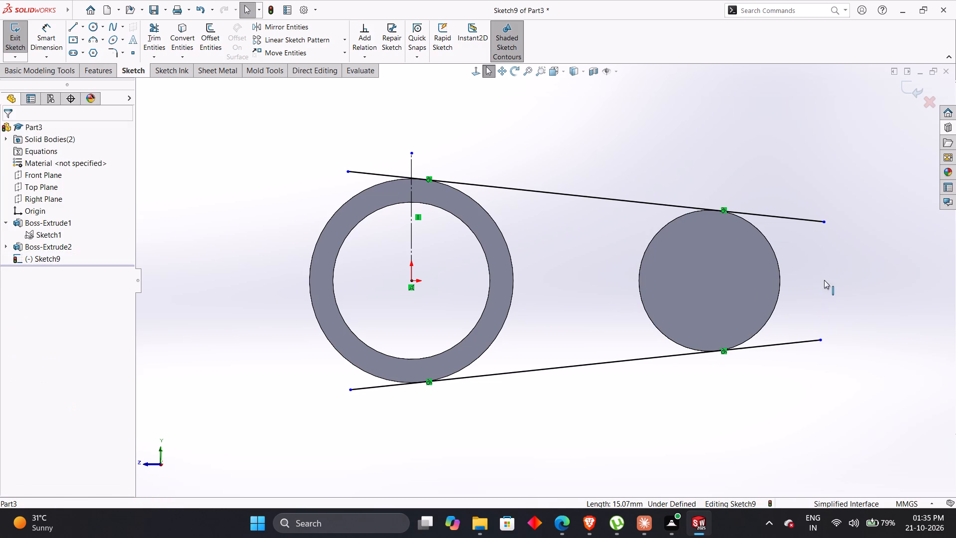
Make the cylinder-side endpoints of the upper and lower sloping lines coincident with the cylinder's circular edge.
scroll(654, 236, down, 4)
scroll(731, 213, down, 4)
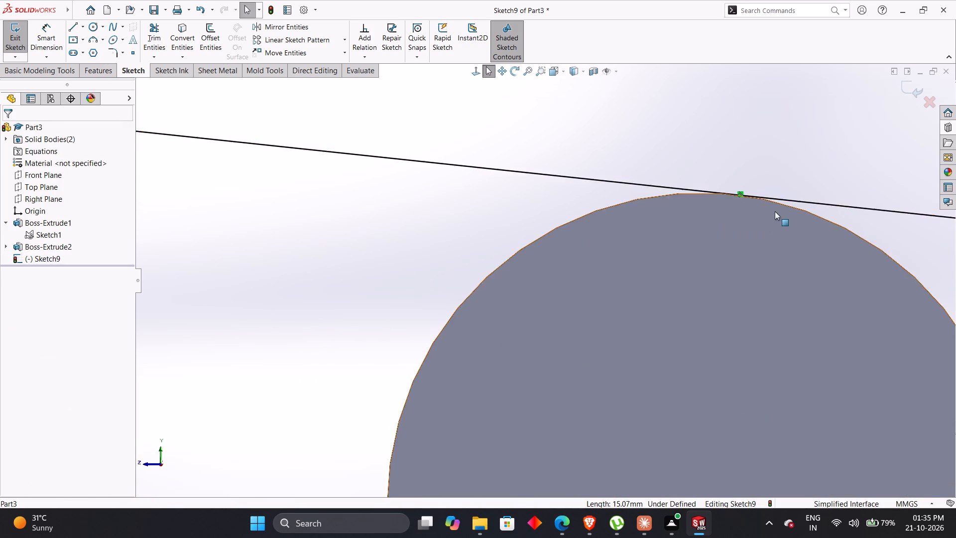
scroll(784, 230, up, 5)
click(810, 266)
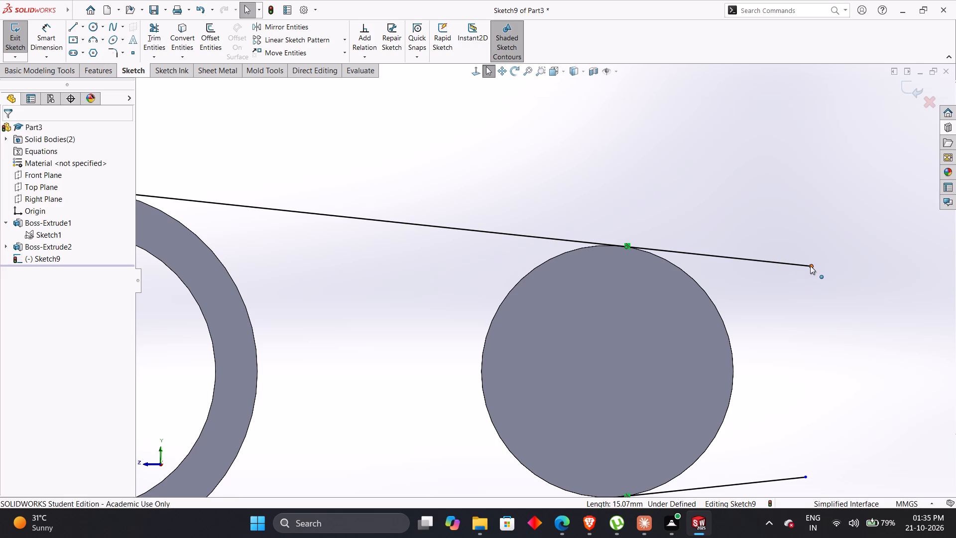
ctrl+click(693, 278)
click(738, 235)
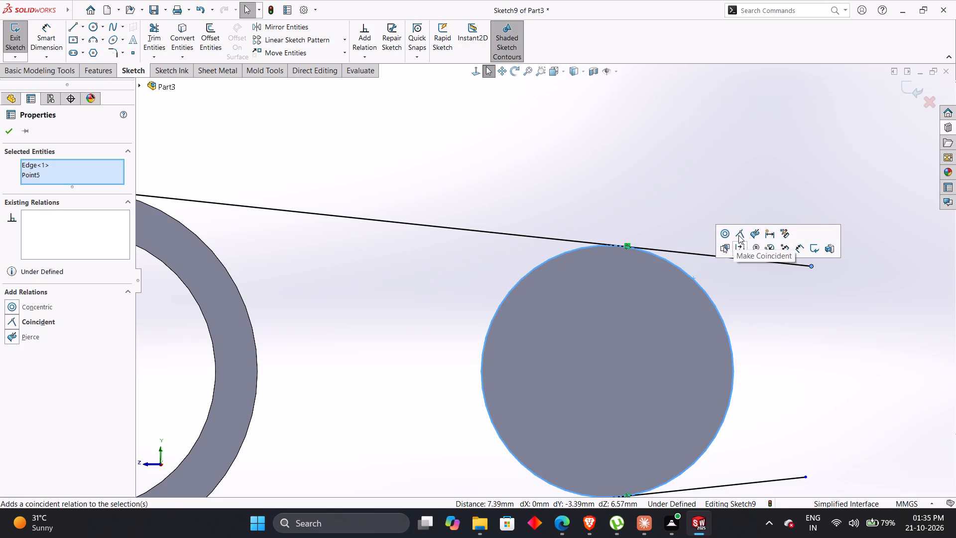
click(626, 172)
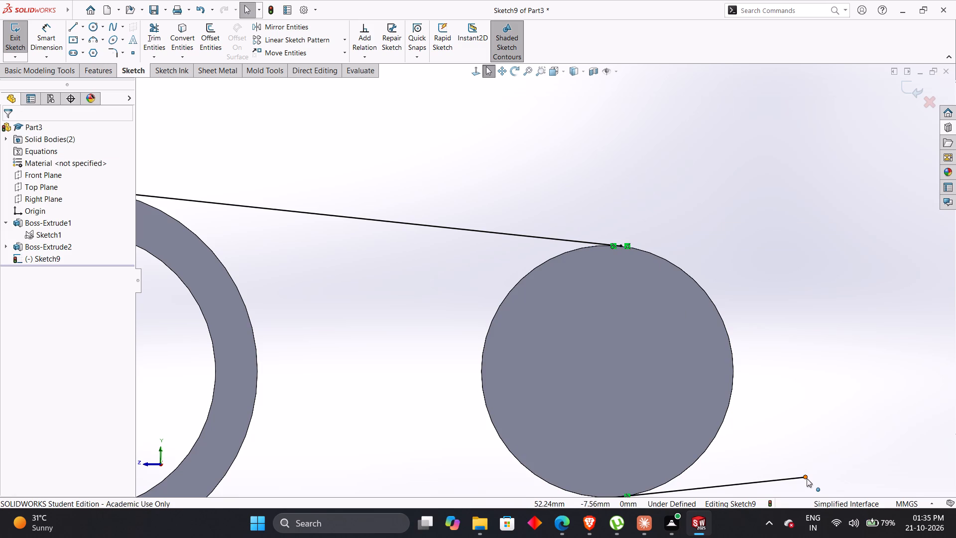
click(807, 478)
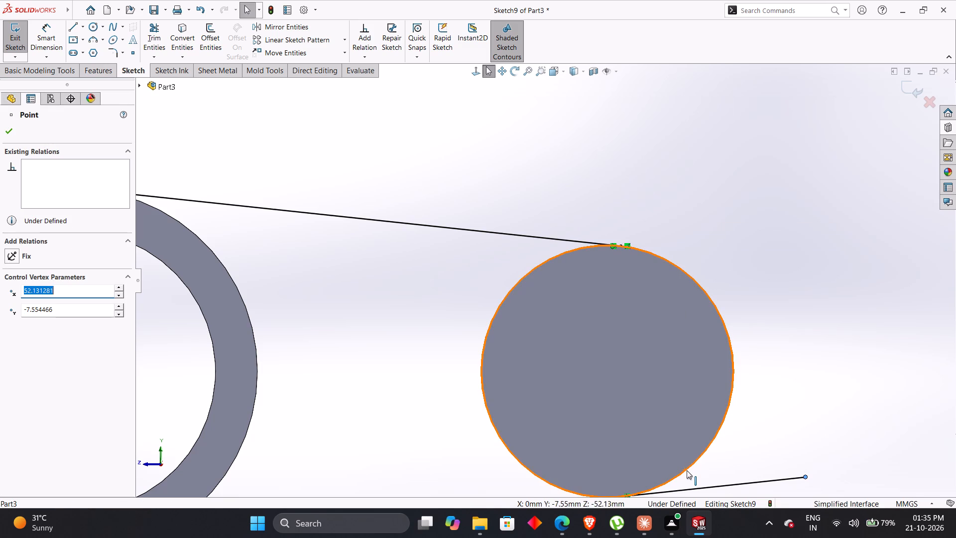
ctrl+click(687, 470)
click(734, 430)
Make the ring-side endpoints of the upper and lower sloping lines coincident with the ring's outer circular edge.
scroll(646, 436, up, 2)
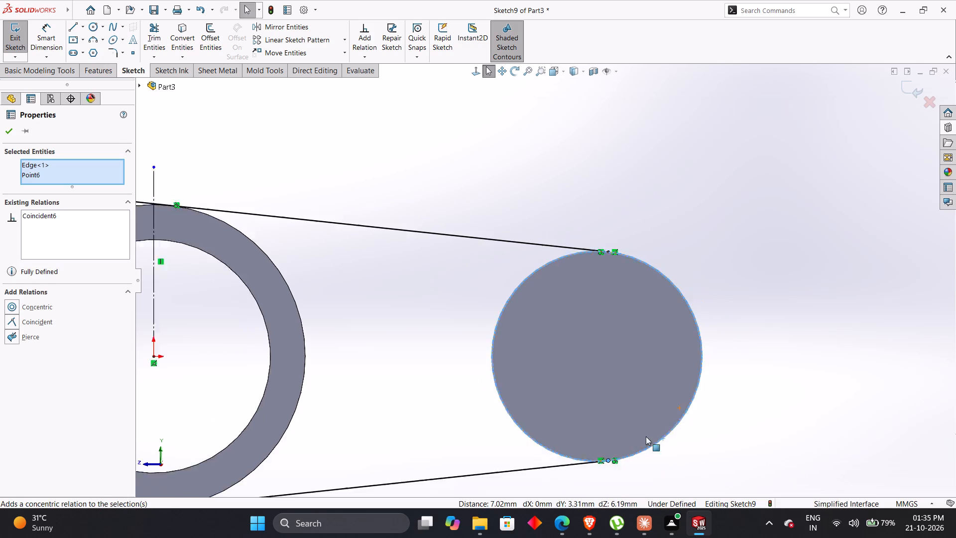
scroll(646, 436, up, 2)
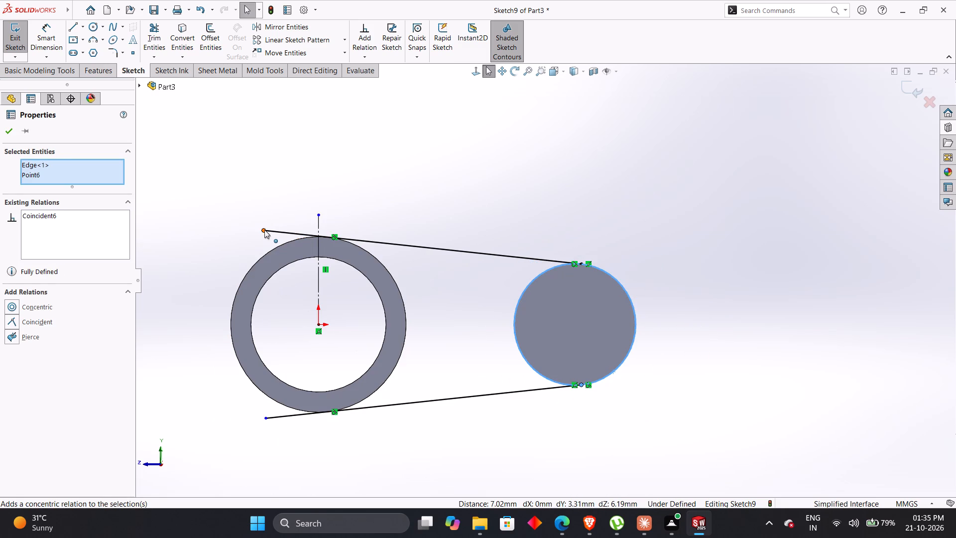
click(264, 230)
ctrl+click(280, 247)
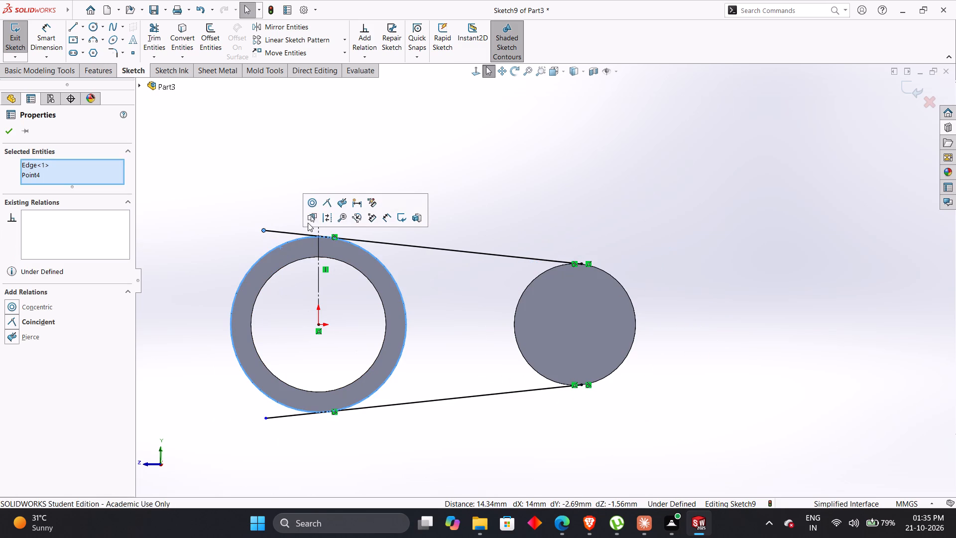
click(325, 202)
click(189, 277)
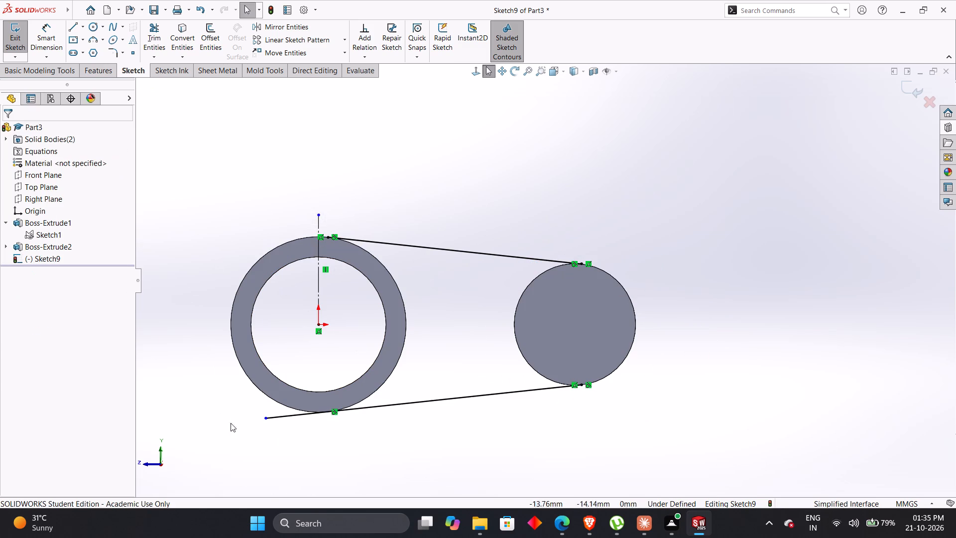
click(267, 416)
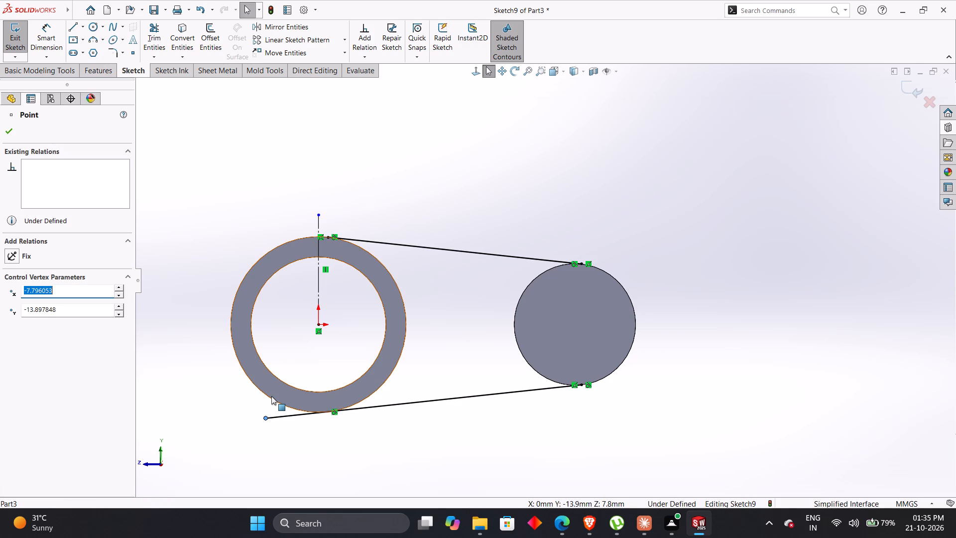
ctrl+click(271, 397)
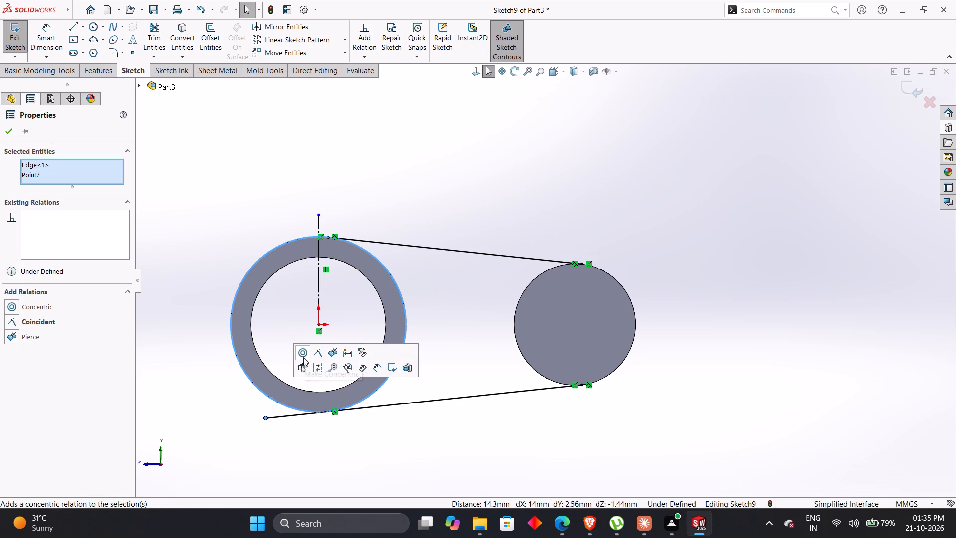
click(314, 352)
click(193, 403)
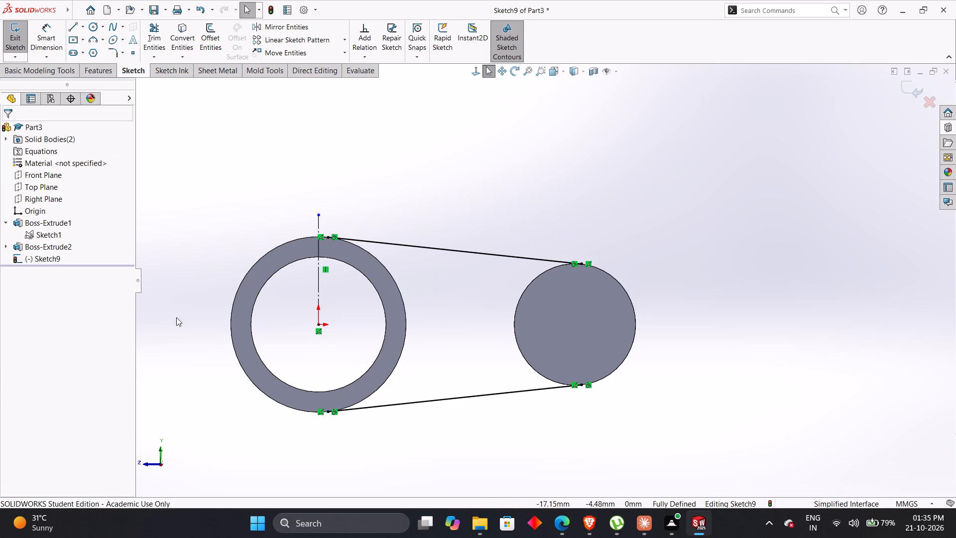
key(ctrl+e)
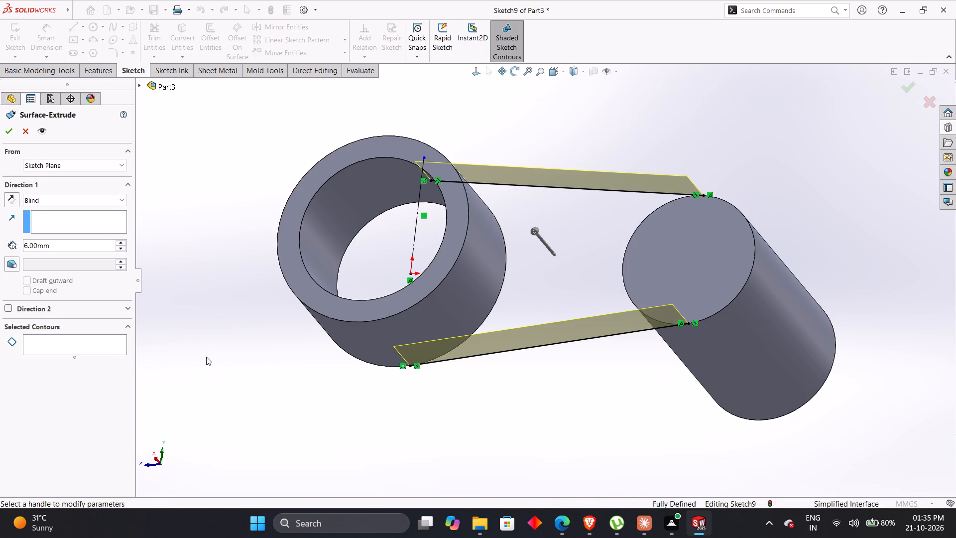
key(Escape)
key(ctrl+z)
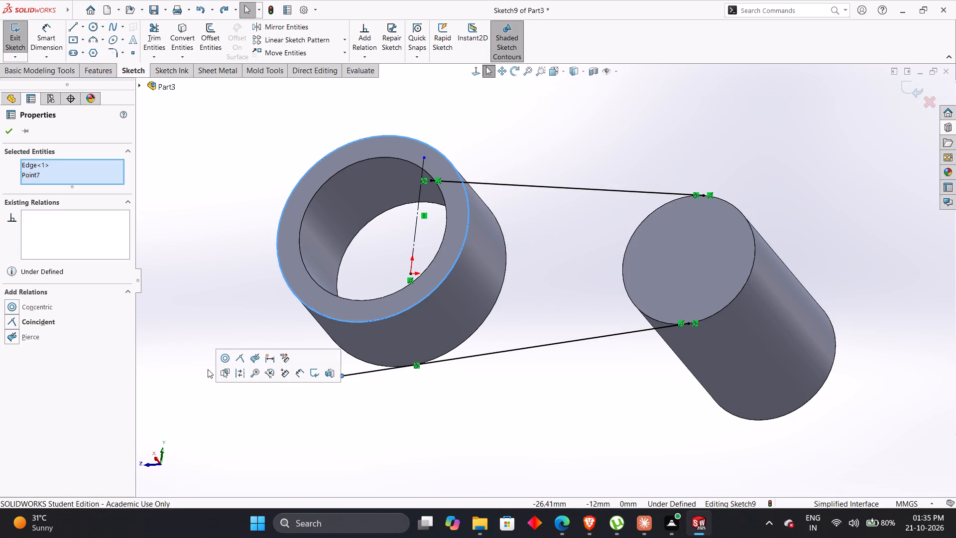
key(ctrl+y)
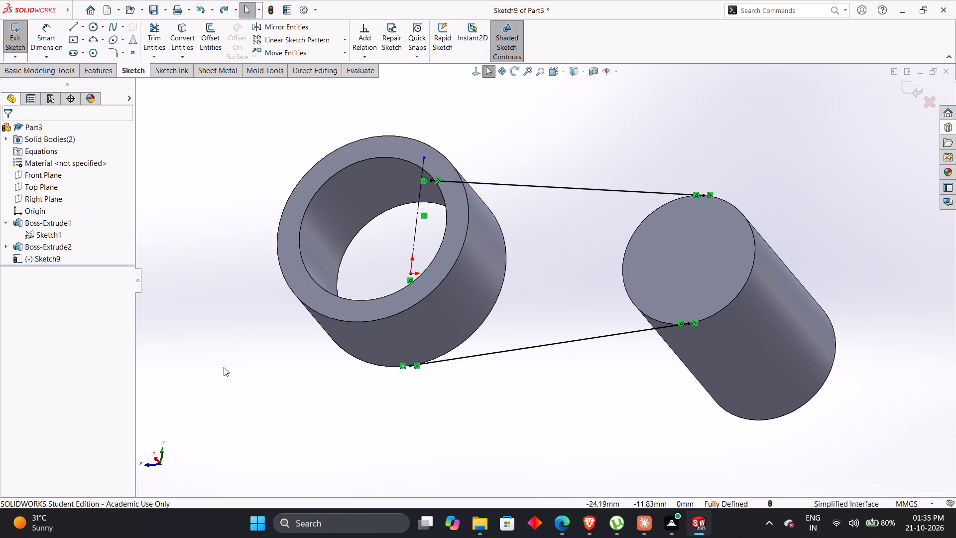
Draw a three-point arc of radius 9 mm joining the sloping lines' ends around the cylinder's far side.
middle_drag(231, 341, 250, 396)
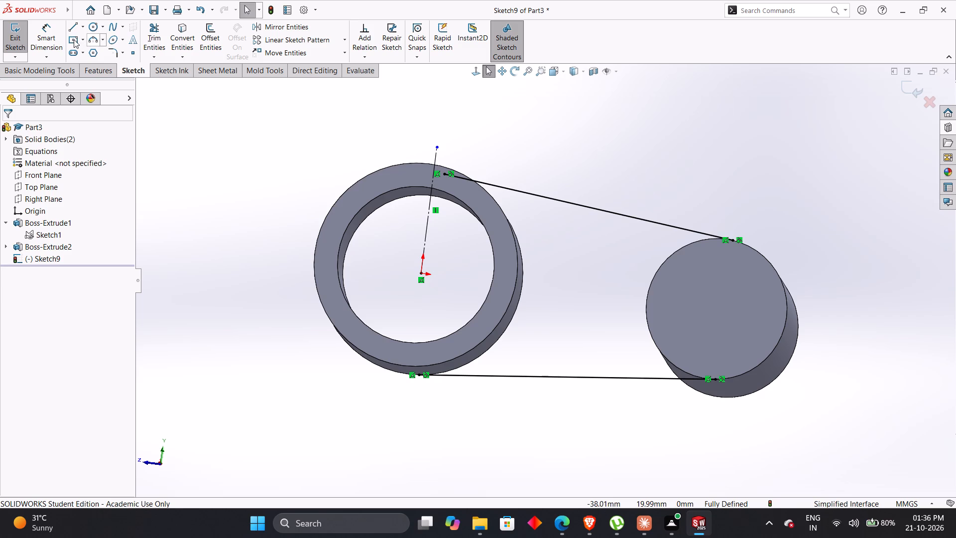
click(91, 37)
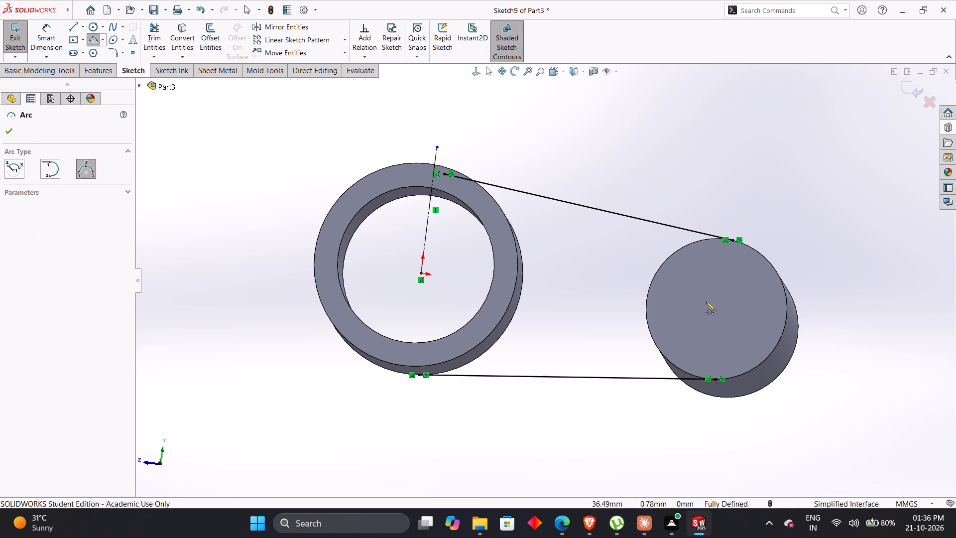
click(734, 243)
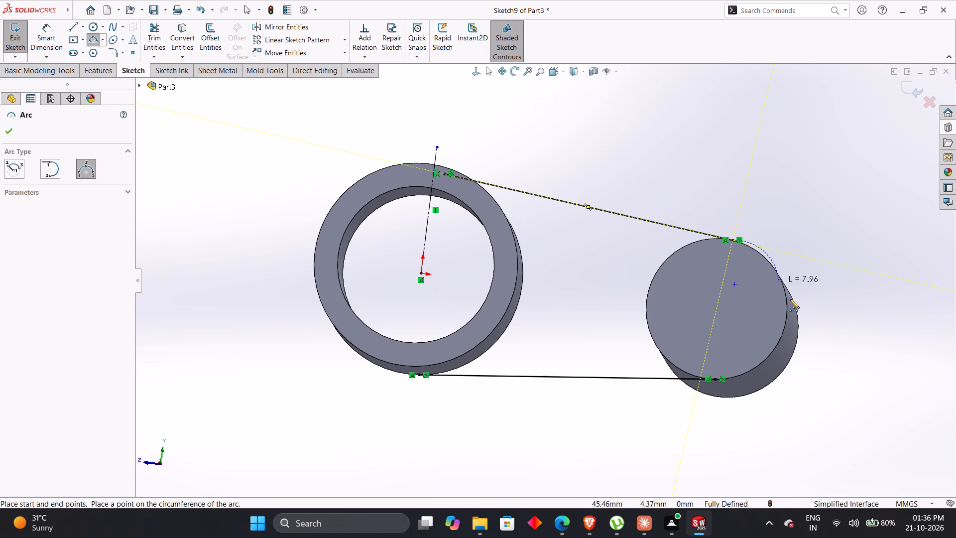
click(716, 379)
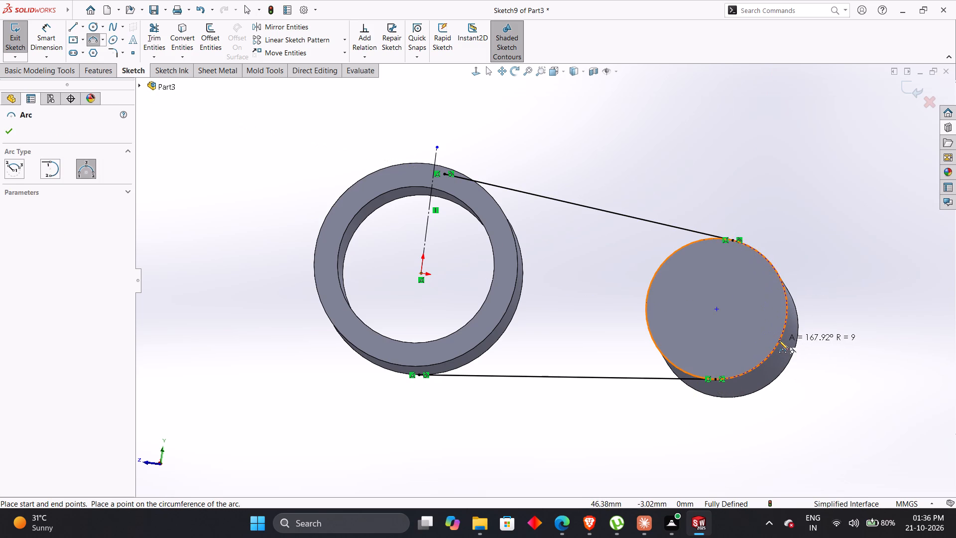
click(779, 340)
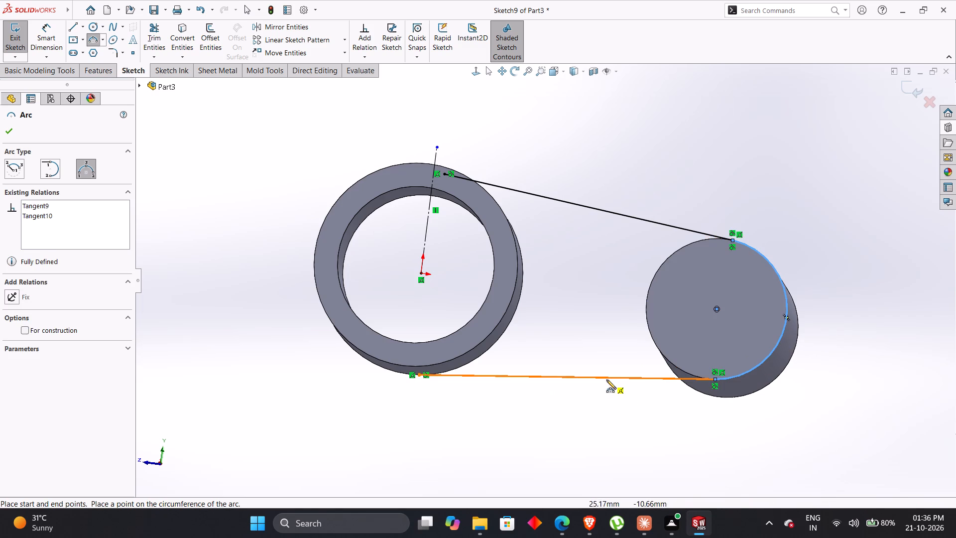
key(Escape)
key(Escape)
key(Escape)
key(Escape)
key(Escape)
key(Escape)
key(Escape)
key(Escape)
key(Escape)
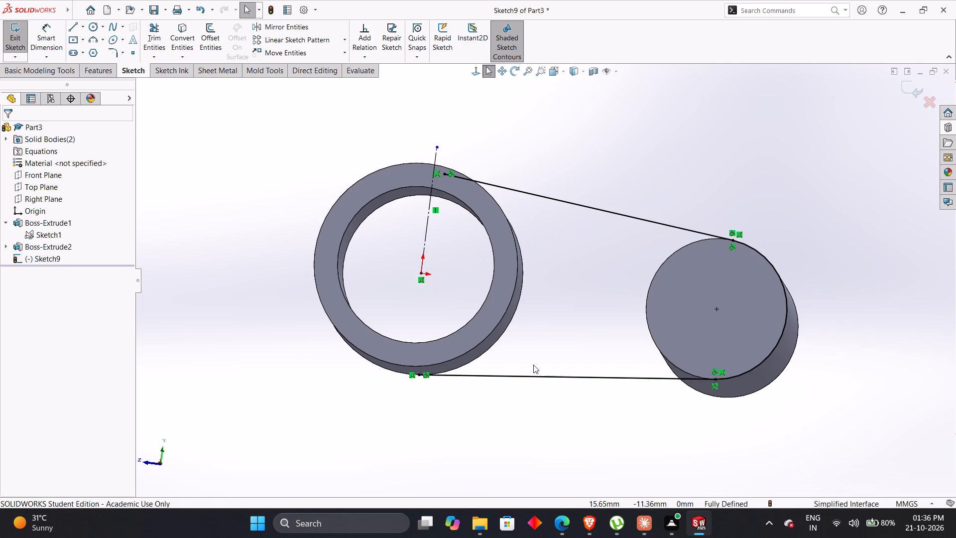
Close the arm profile with a three-point arc of radius about 13 mm along the ring's outer edge, on the side facing the cylinder.
middle_drag(542, 309, 521, 428)
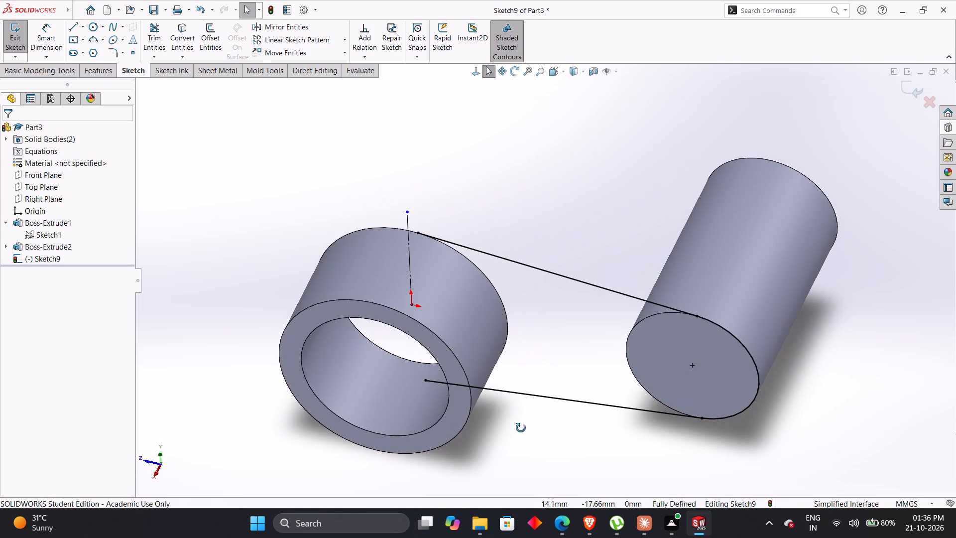
middle_drag(521, 428, 532, 159)
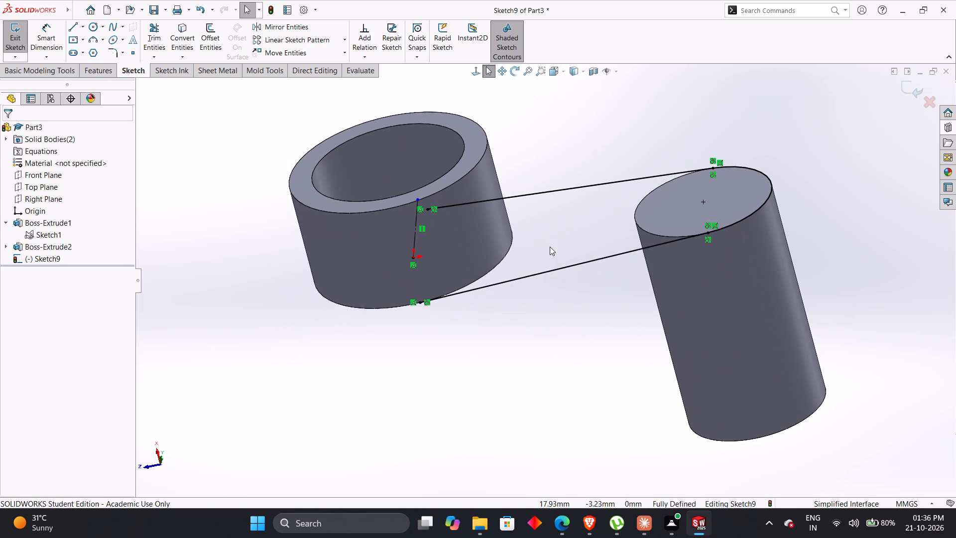
middle_drag(550, 240, 550, 226)
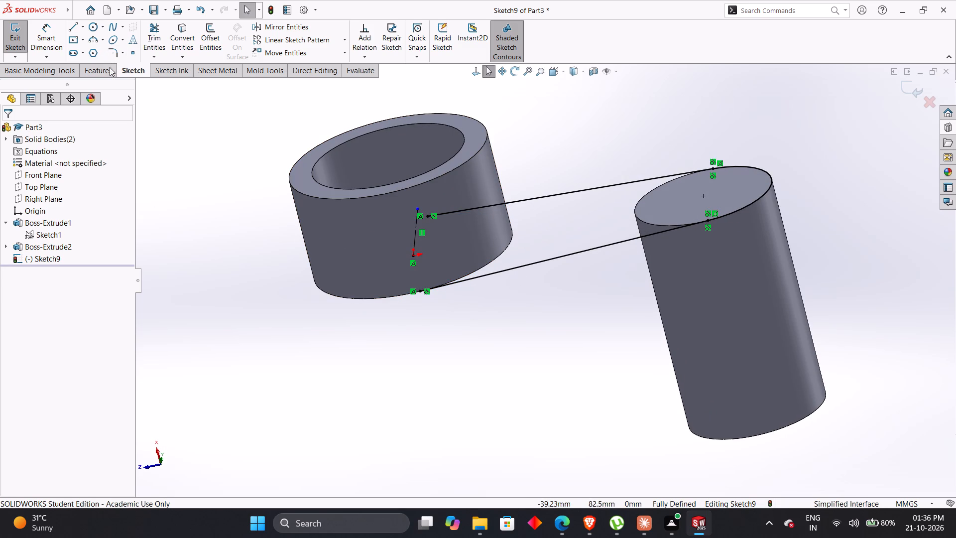
click(93, 38)
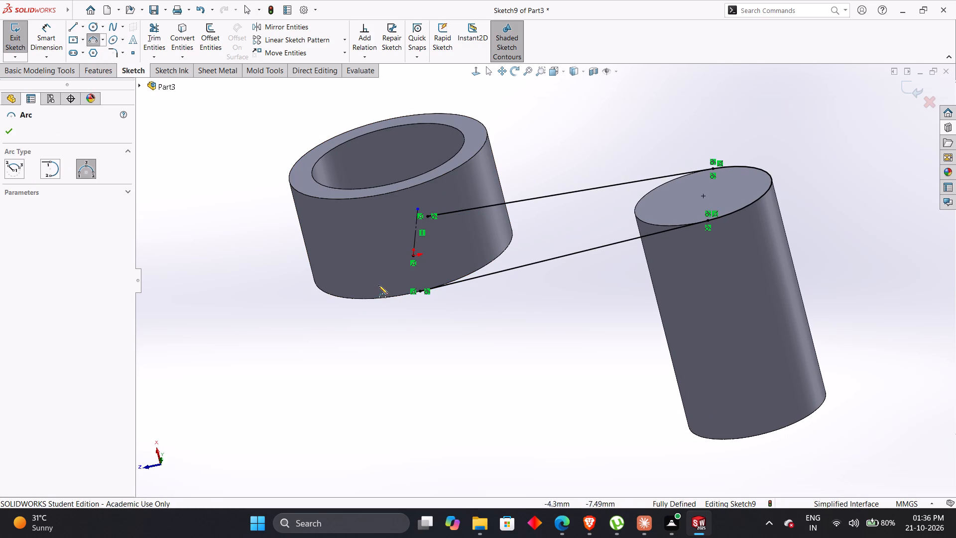
middle_drag(395, 290, 411, 462)
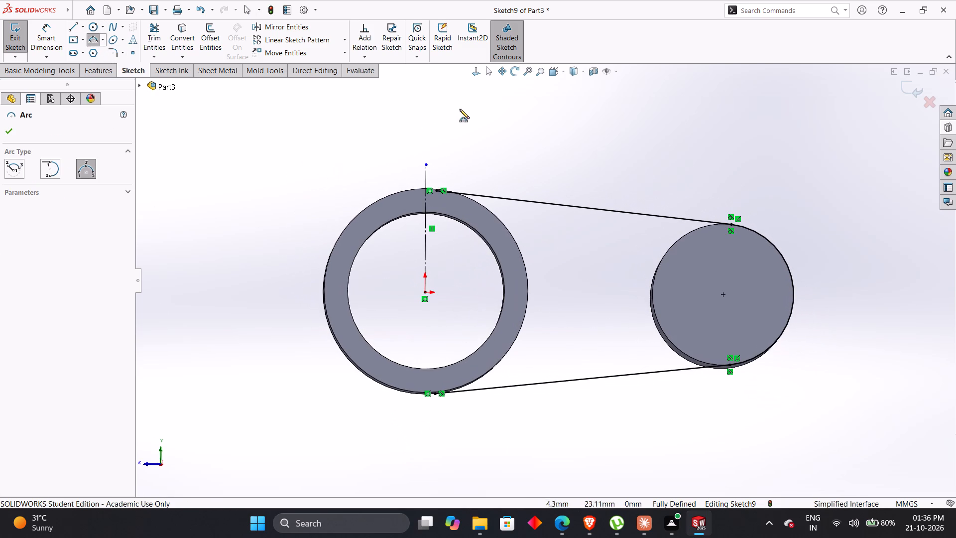
click(436, 189)
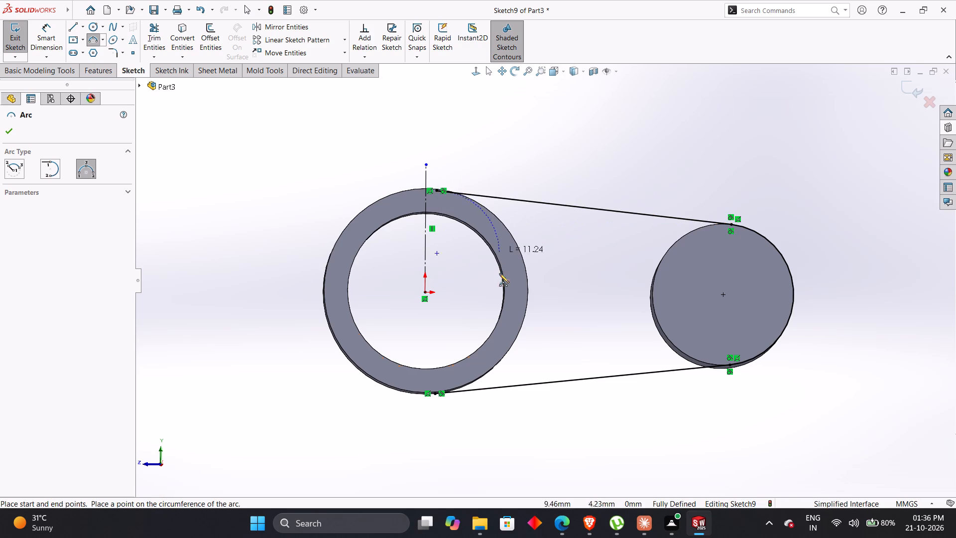
click(437, 394)
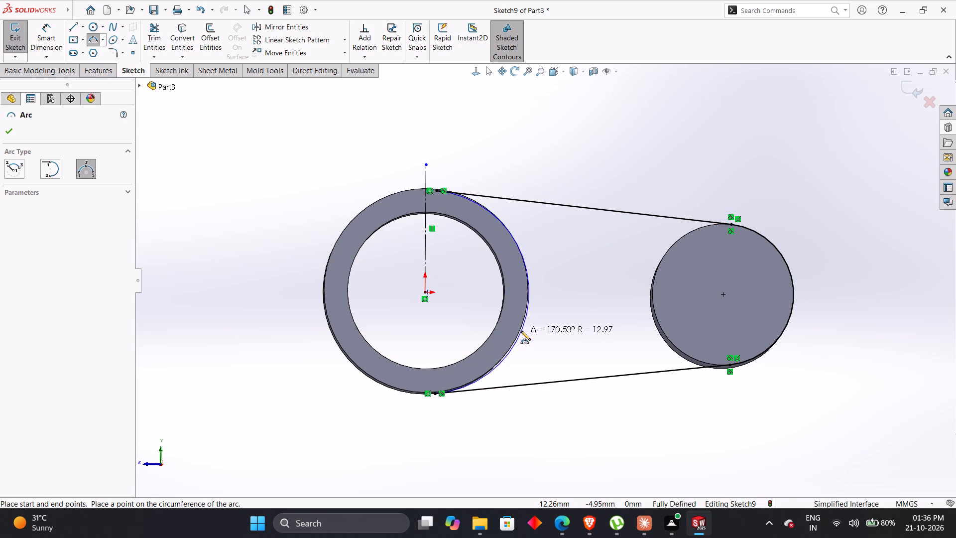
click(527, 301)
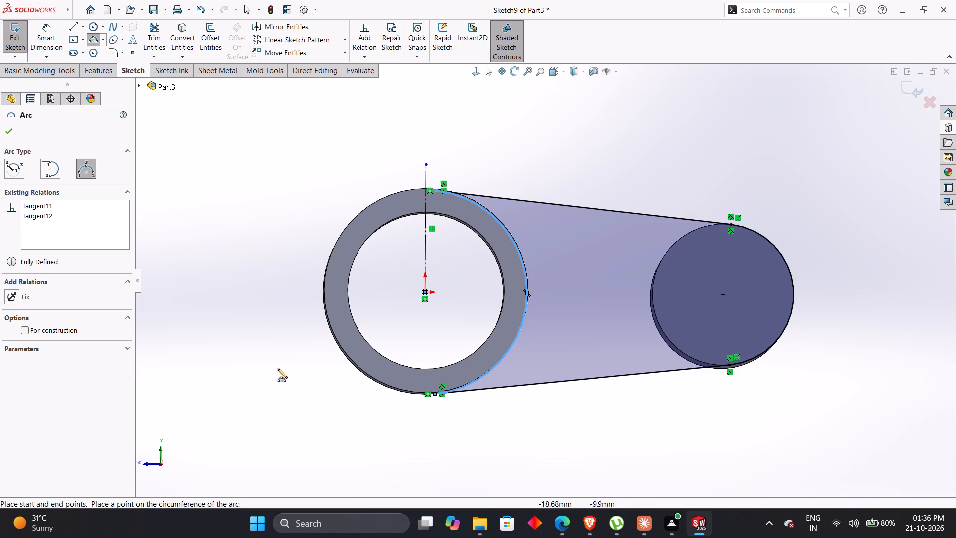
key(Escape)
key(Escape)
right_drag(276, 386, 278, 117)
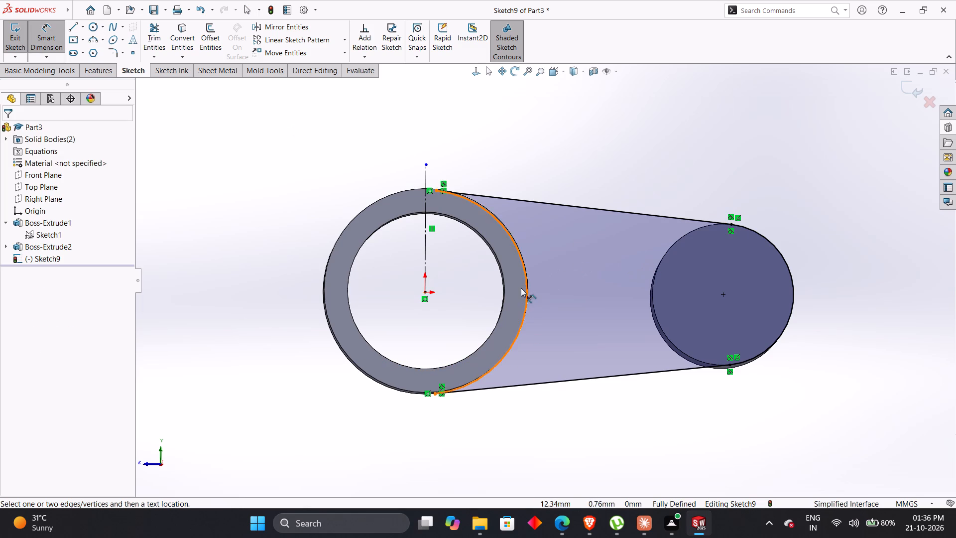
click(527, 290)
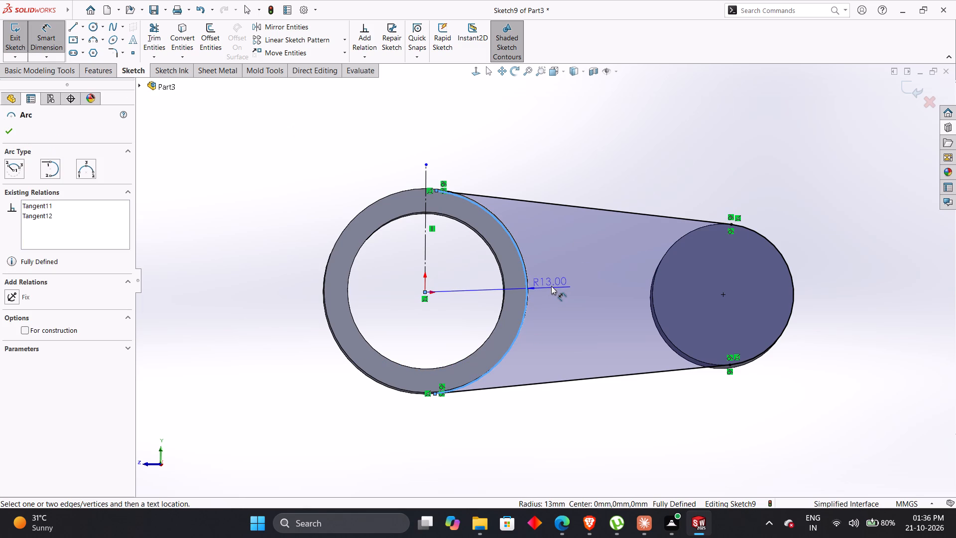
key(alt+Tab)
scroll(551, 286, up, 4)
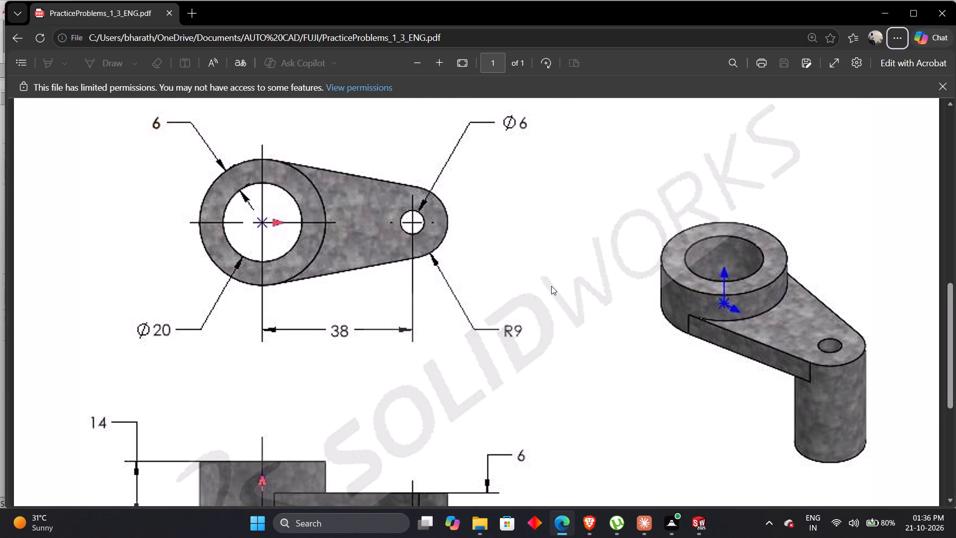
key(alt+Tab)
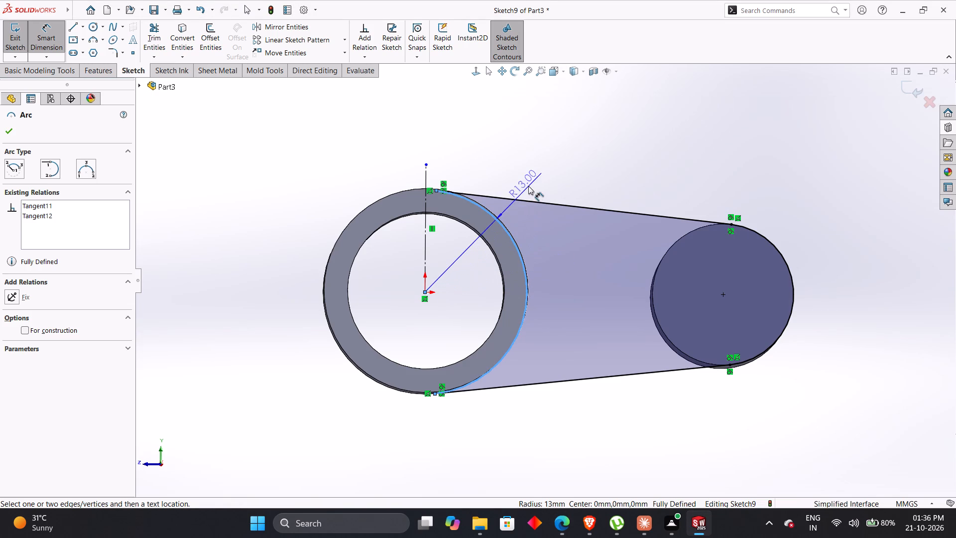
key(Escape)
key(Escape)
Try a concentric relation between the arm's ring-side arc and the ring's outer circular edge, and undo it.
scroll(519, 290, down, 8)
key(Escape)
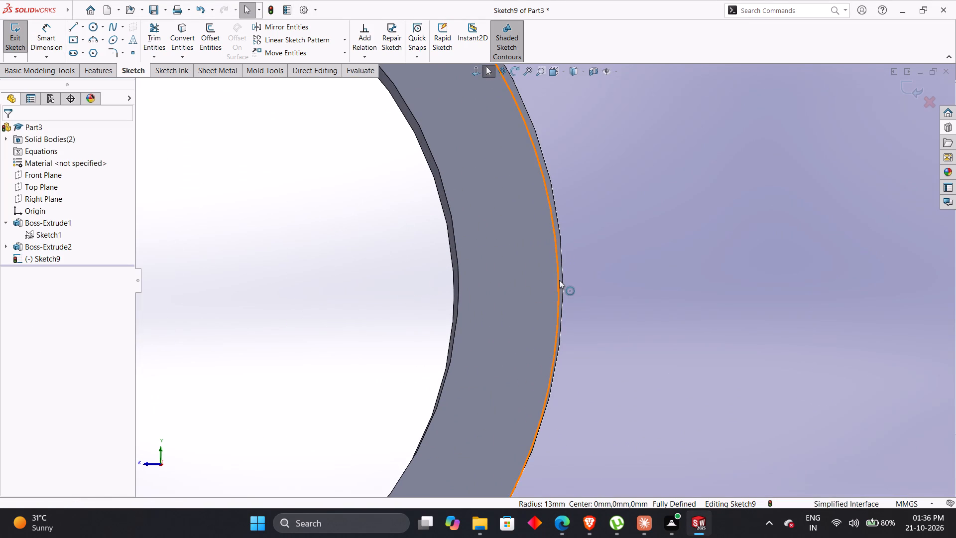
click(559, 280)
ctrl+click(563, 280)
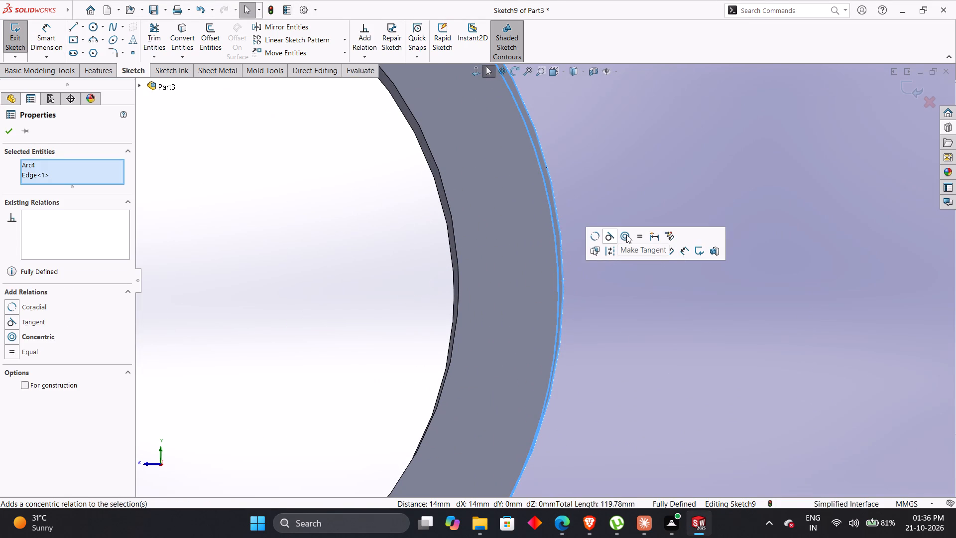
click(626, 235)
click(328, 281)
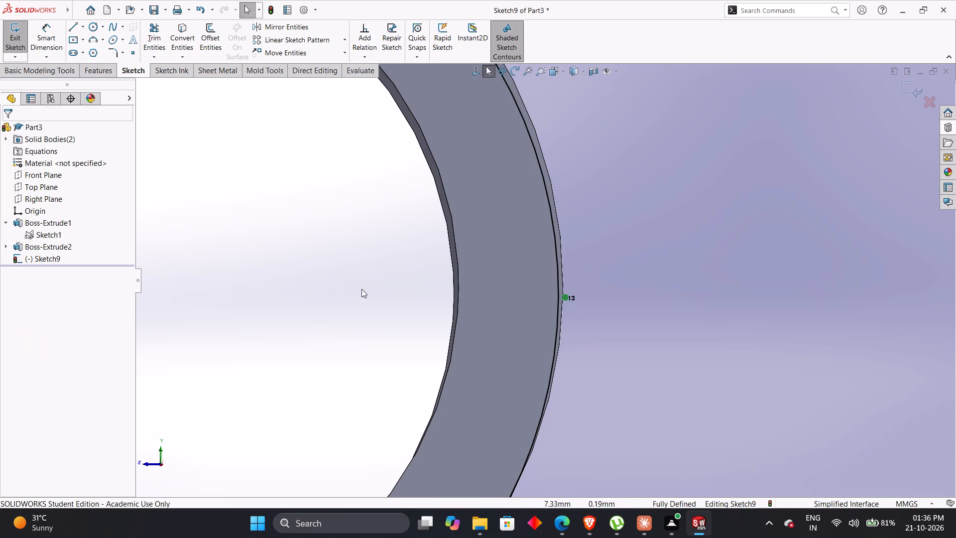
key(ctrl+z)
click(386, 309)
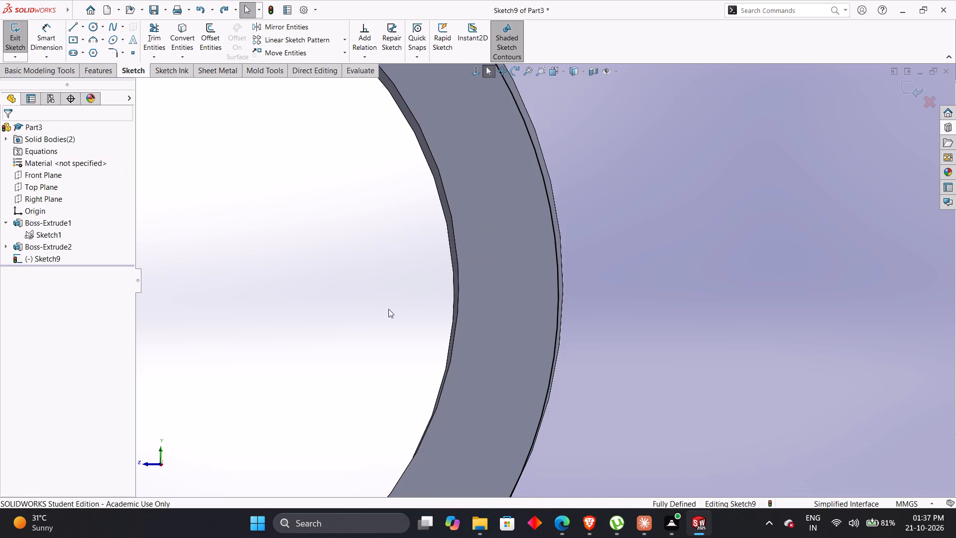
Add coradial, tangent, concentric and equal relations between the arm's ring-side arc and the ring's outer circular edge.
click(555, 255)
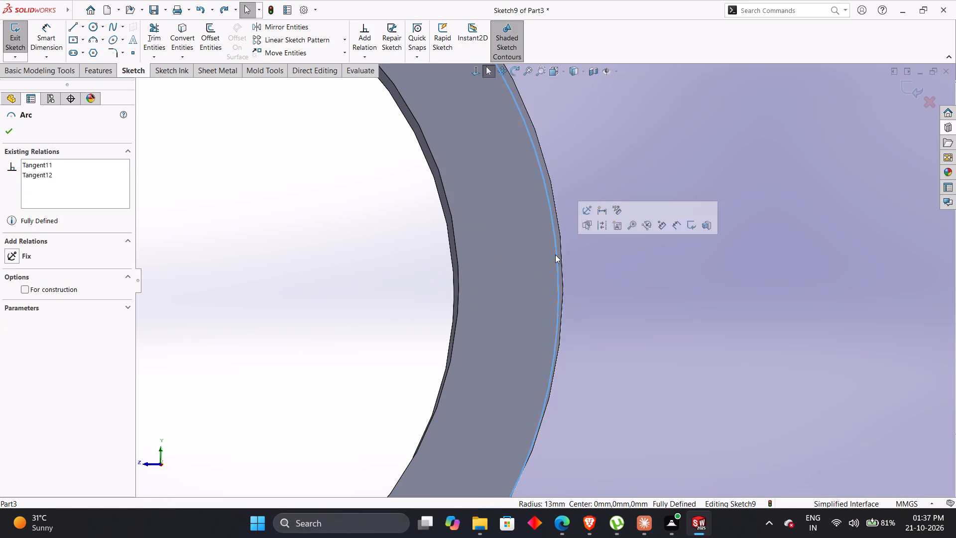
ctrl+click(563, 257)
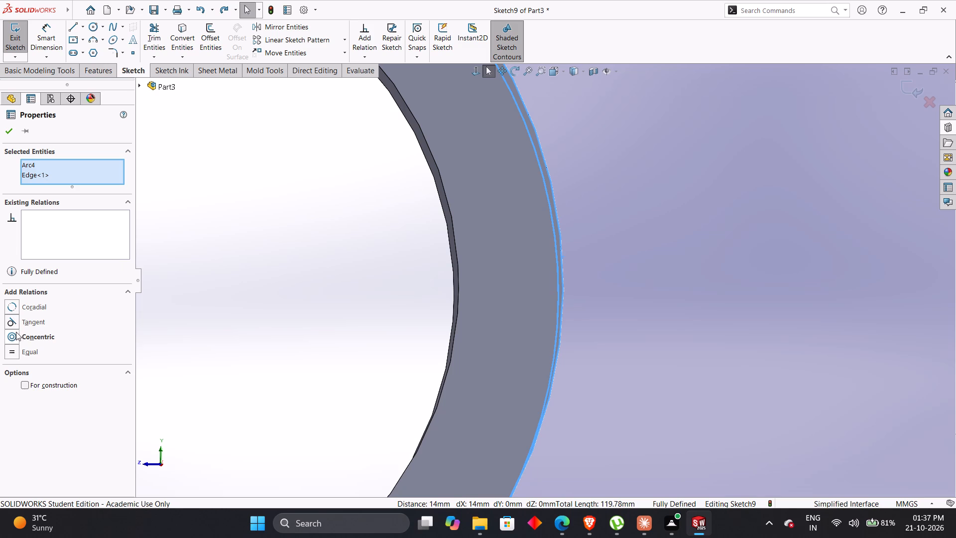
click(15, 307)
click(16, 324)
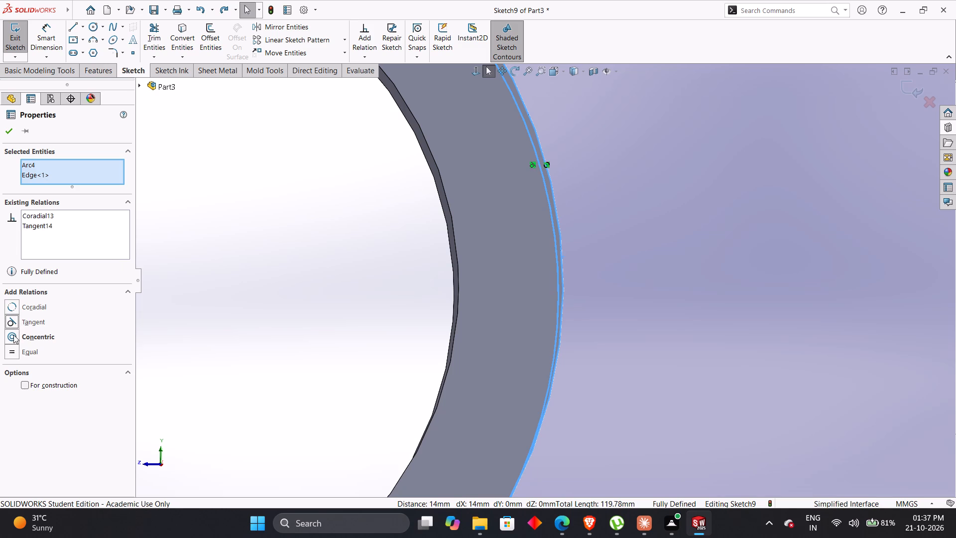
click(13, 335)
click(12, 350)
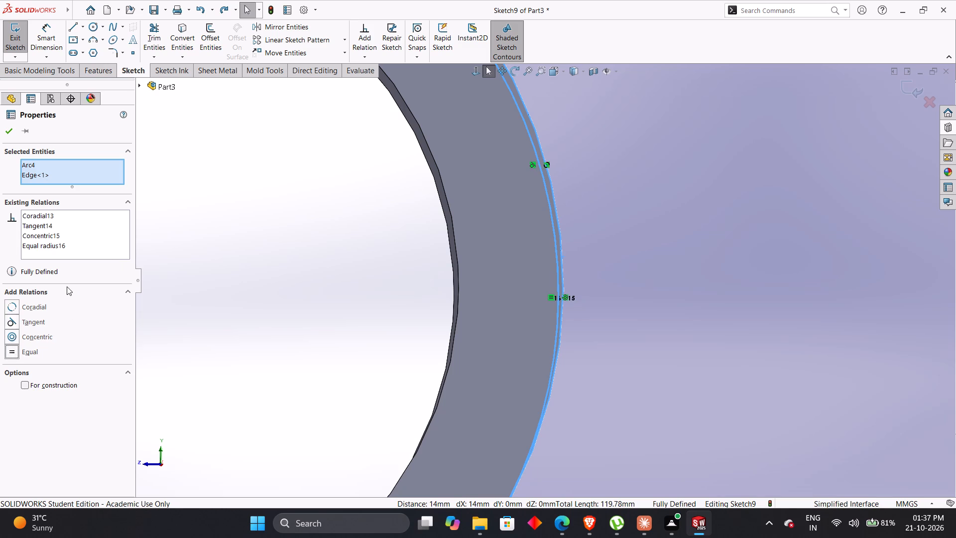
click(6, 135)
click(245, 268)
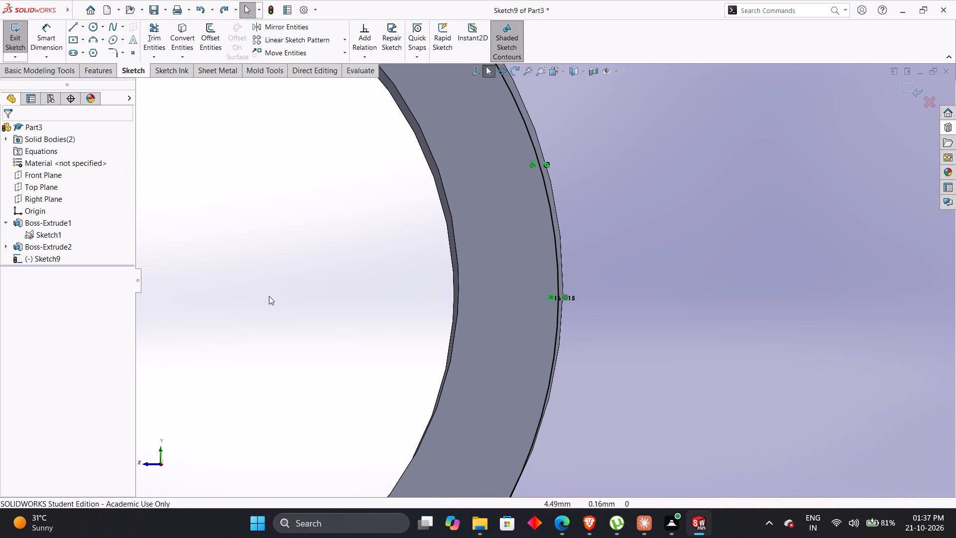
Undo the four relations just added to the ring-side arc and the drawing of that arc.
scroll(269, 296, up, 7)
scroll(326, 312, down, 3)
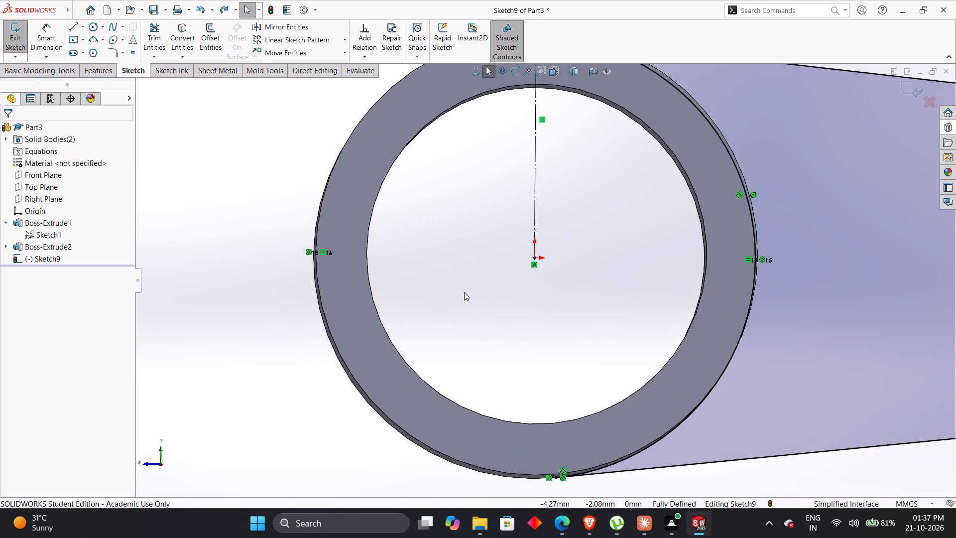
scroll(464, 292, up, 3)
key(ctrl+z)
key(ctrl+z)
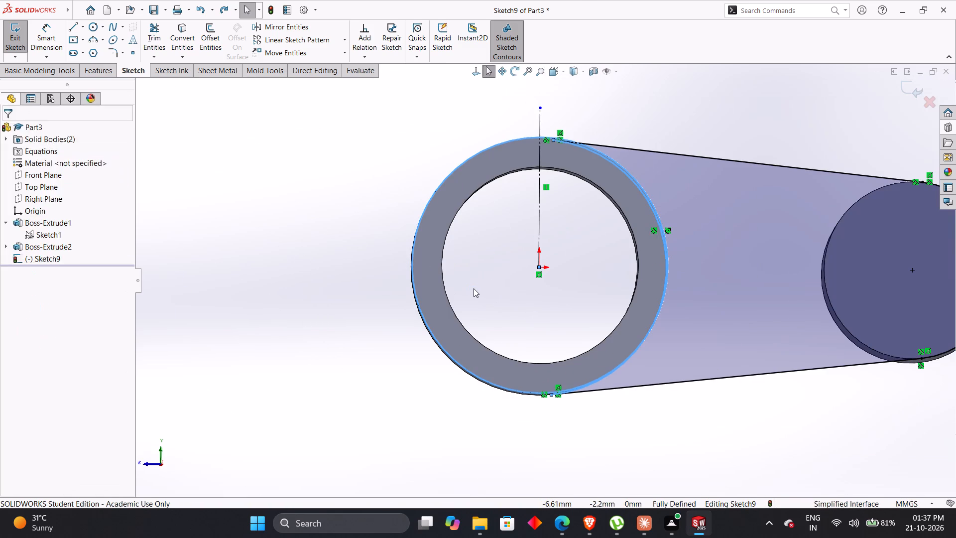
key(ctrl+z)
key(ctrl+z)
key(ctrl+z)
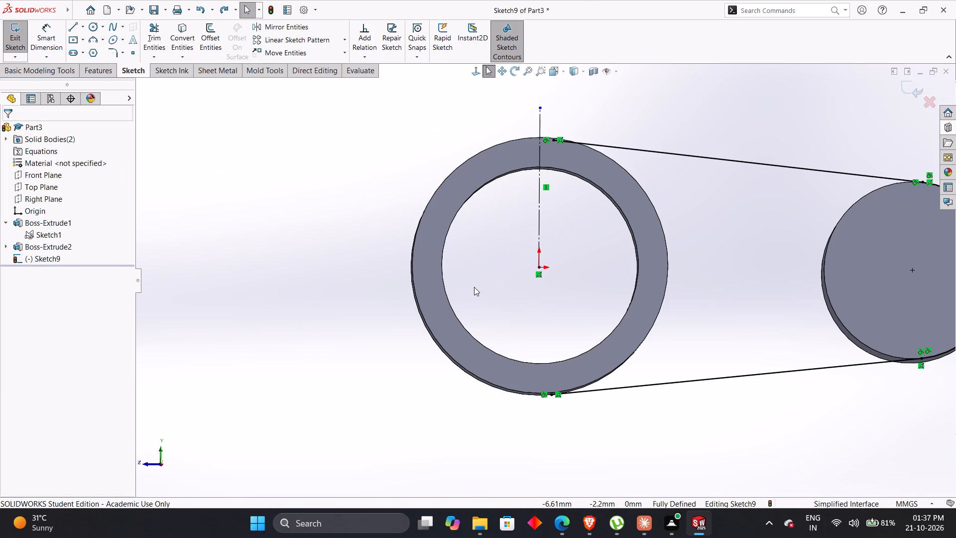
Draw a circle of radius about 13 mm centred on the origin, matching the ring's outer edge.
click(92, 25)
middle_drag(507, 261, 490, 254)
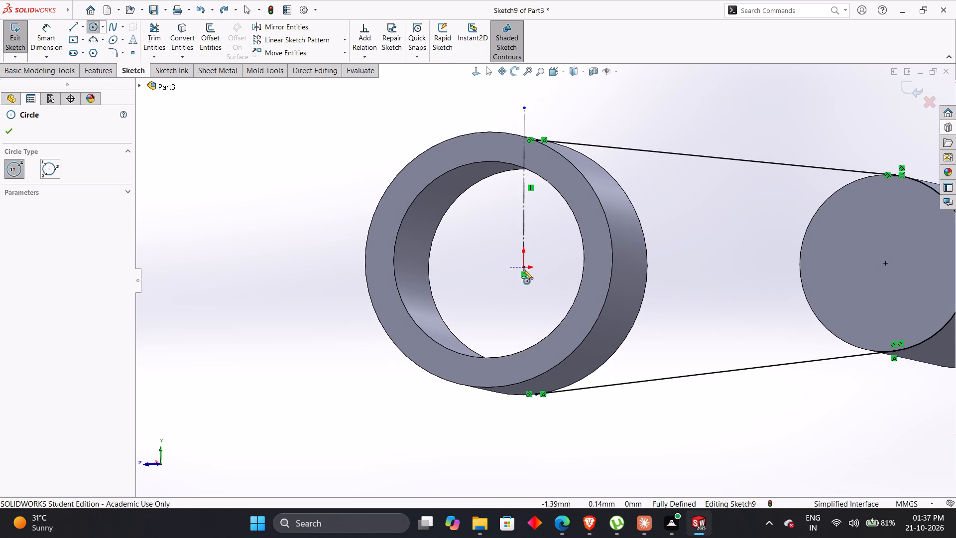
click(523, 269)
middle_drag(450, 330, 451, 330)
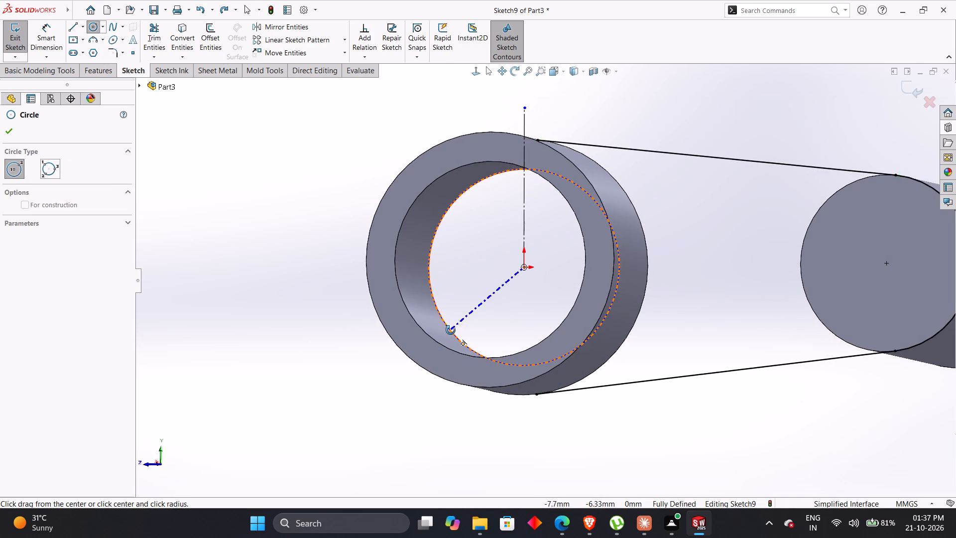
middle_drag(451, 330, 461, 329)
key(ctrl+4)
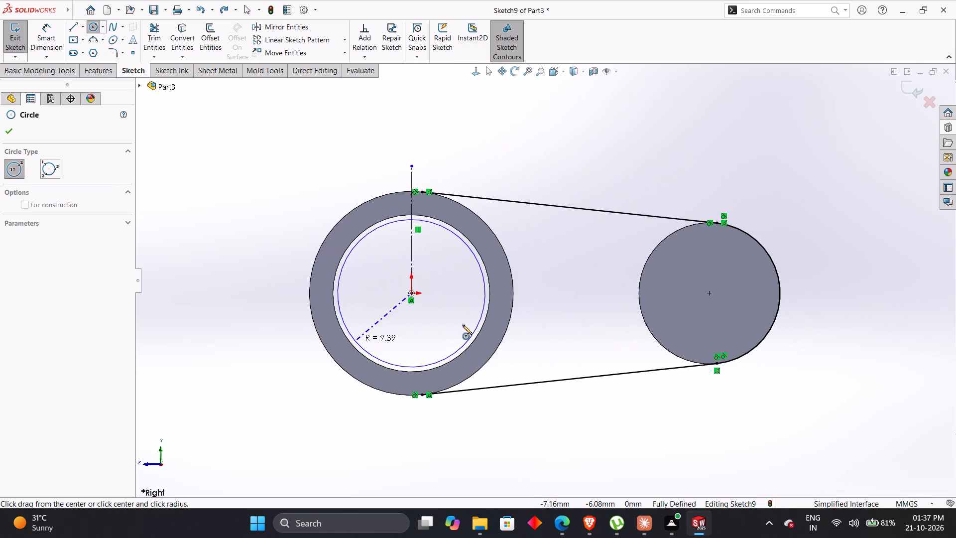
click(514, 278)
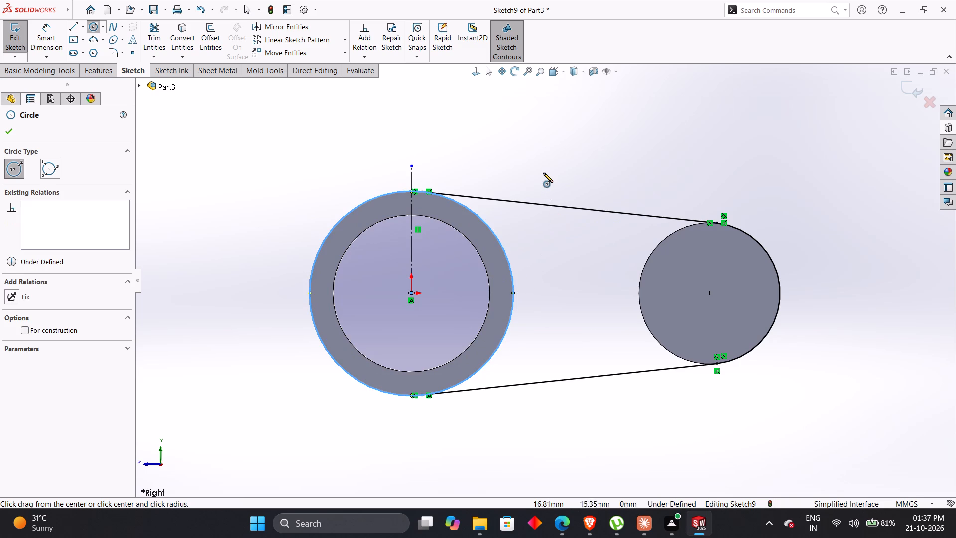
click(543, 167)
key(Escape)
key(Escape)
key(Escape)
key(Escape)
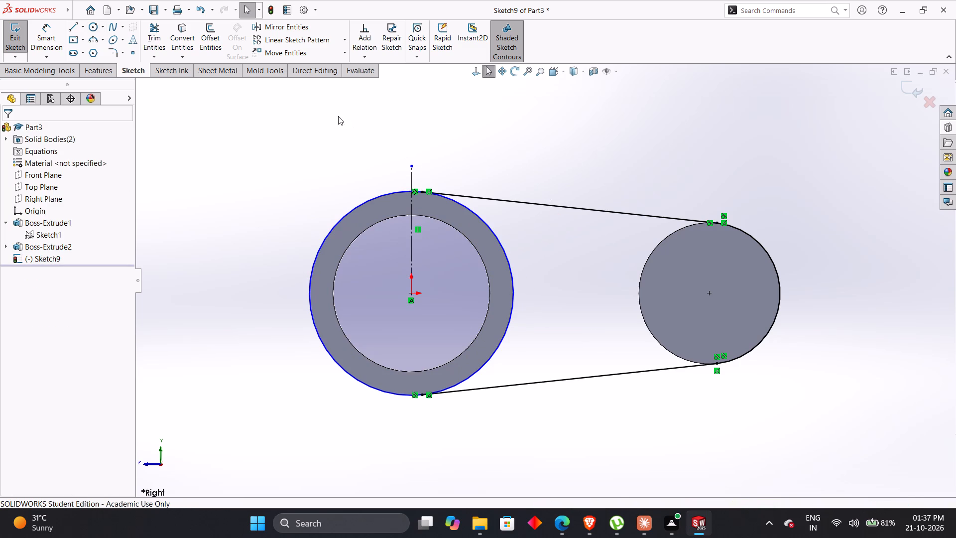
key(Escape)
key(Escape)
key(Escape)
key(Escape)
key(Escape)
Dimension the circle around the ring with a diameter of 26 mm.
right_drag(249, 321, 223, 104)
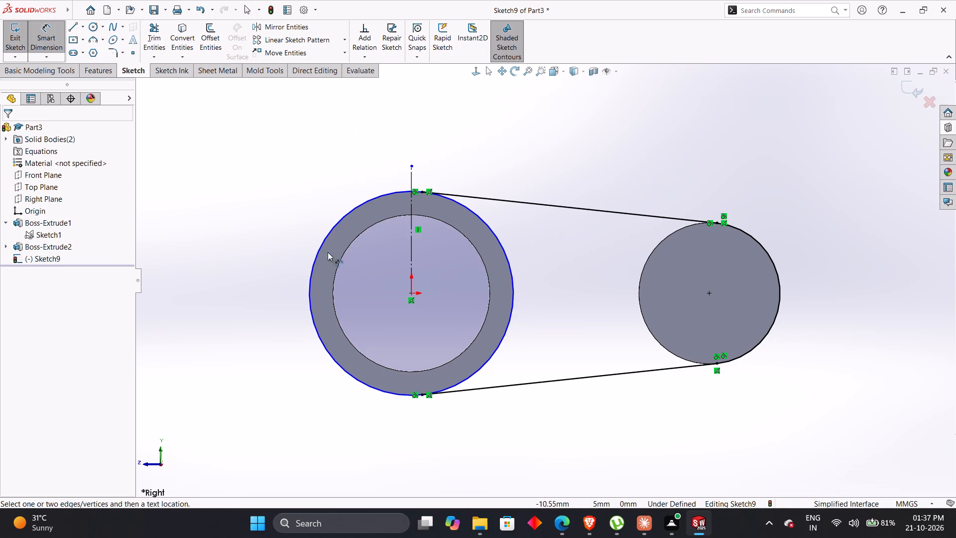
click(320, 249)
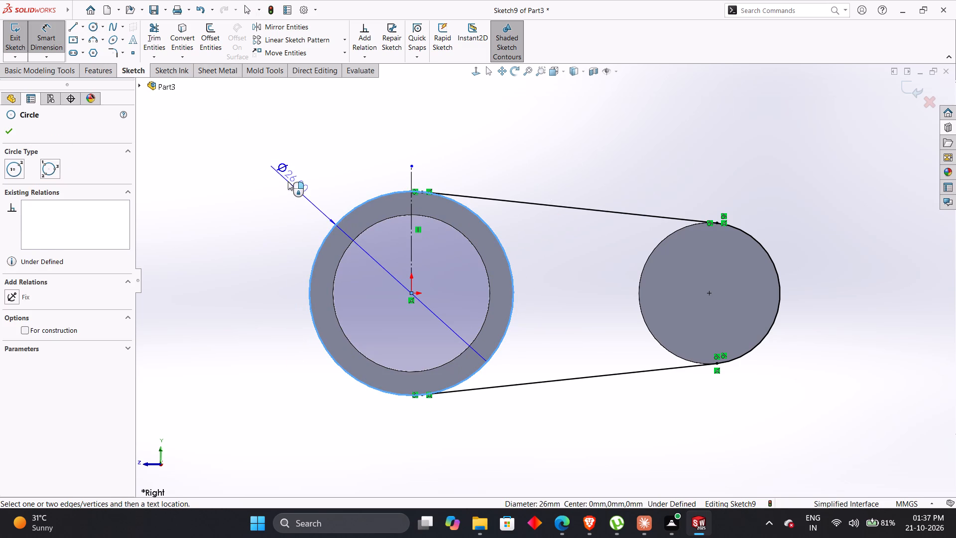
click(288, 181)
click(246, 165)
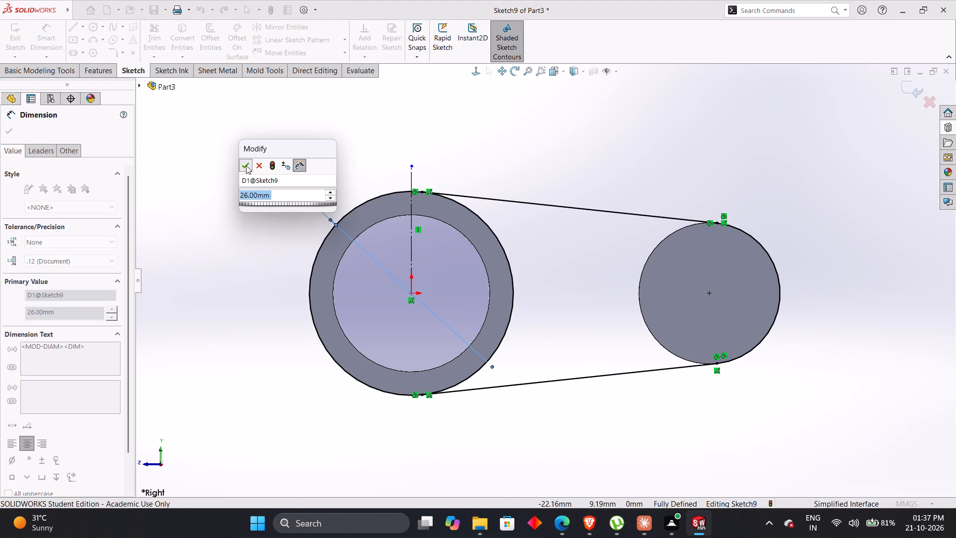
click(214, 274)
key(Escape)
key(Escape)
key(Escape)
key(Escape)
key(Escape)
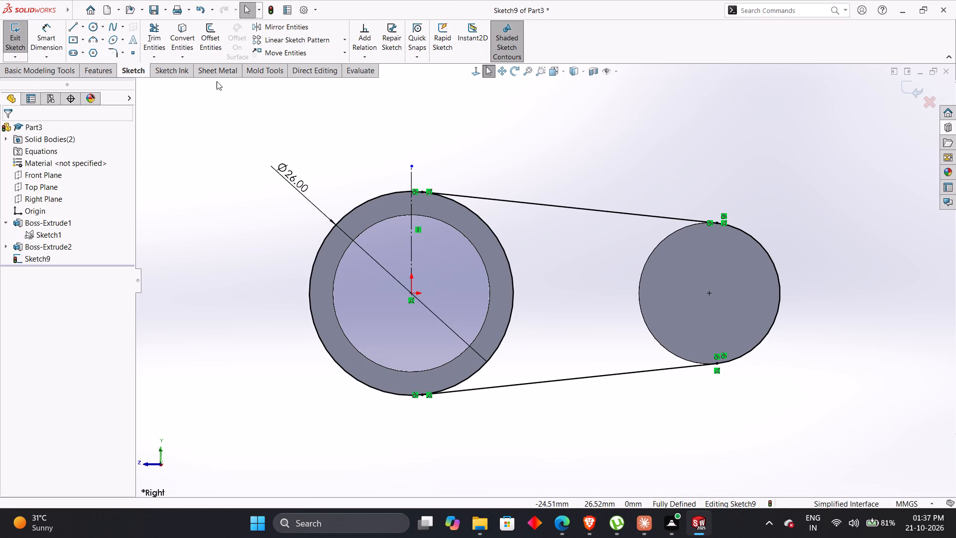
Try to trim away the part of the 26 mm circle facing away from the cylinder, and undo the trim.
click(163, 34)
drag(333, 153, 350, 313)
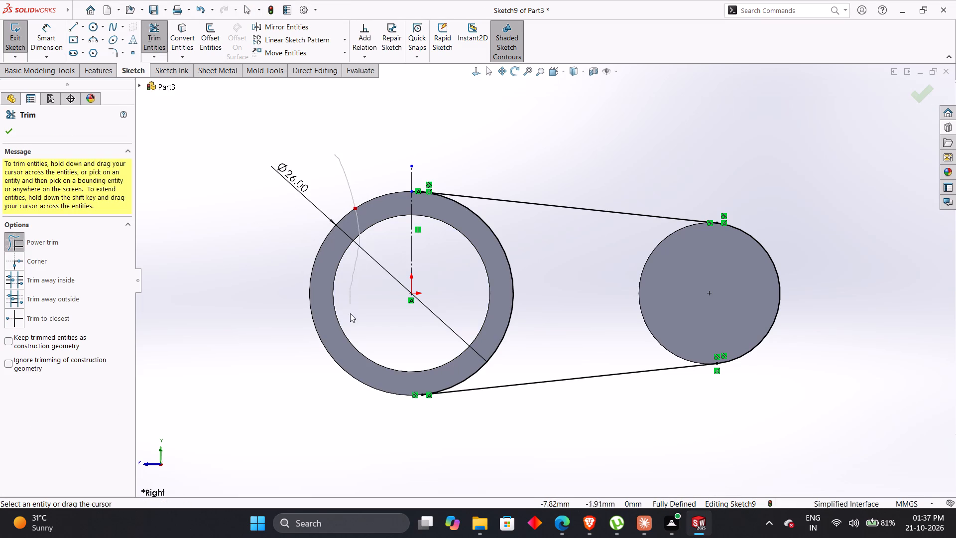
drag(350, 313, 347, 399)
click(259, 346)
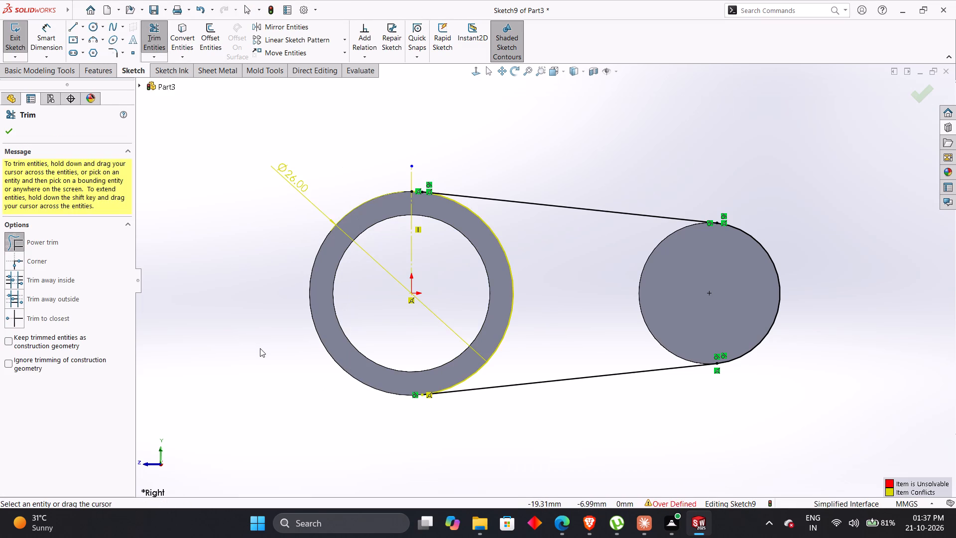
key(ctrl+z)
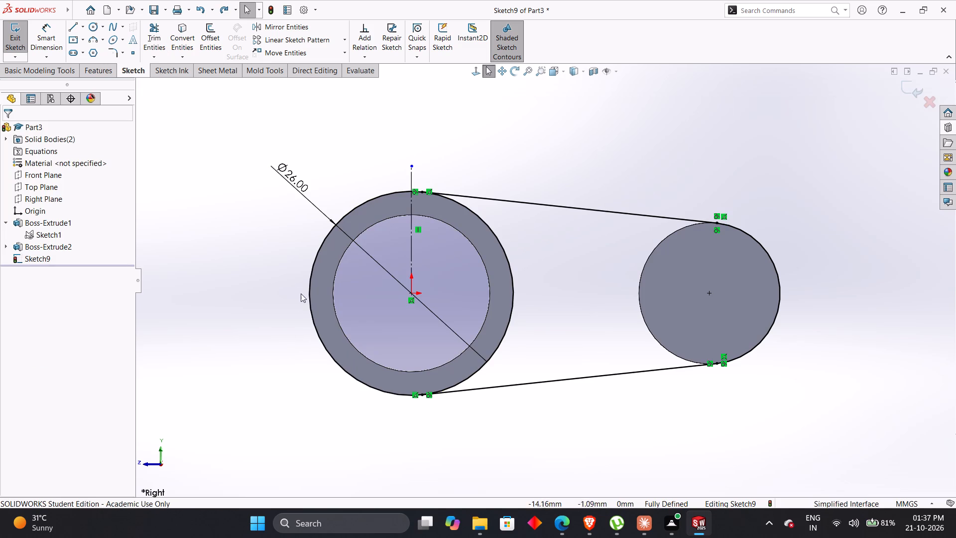
Move the vertical centerline's free end from above the ring to about 18 mm below the origin.
click(83, 30)
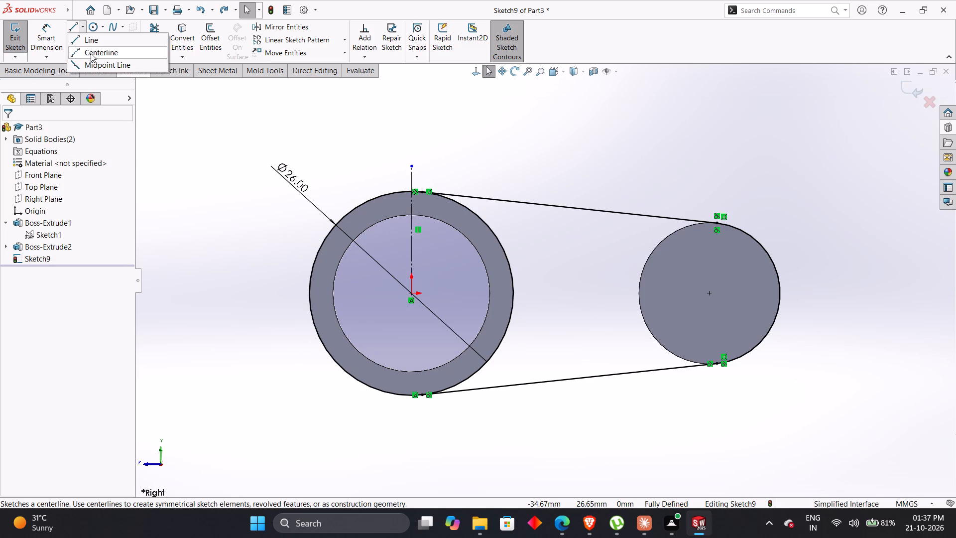
key(Escape)
drag(412, 165, 412, 215)
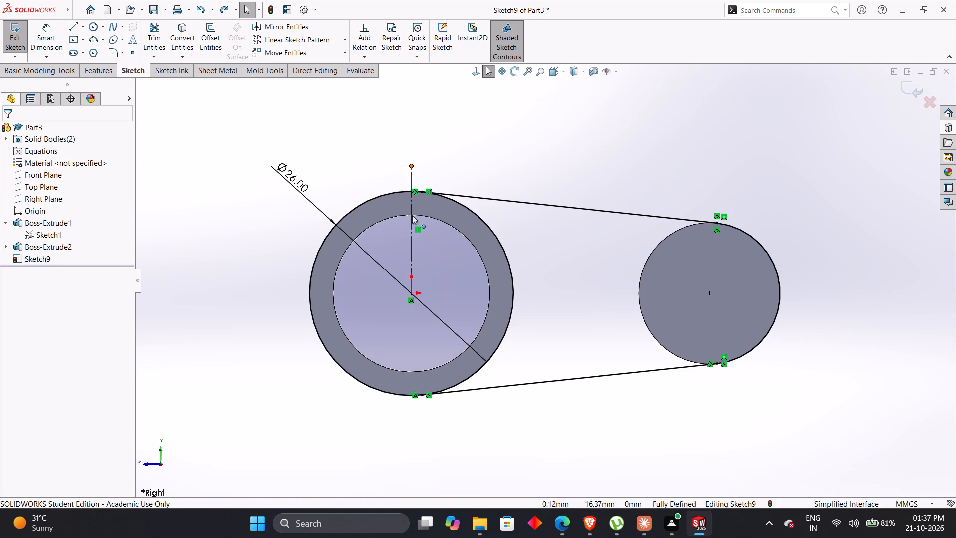
drag(412, 215, 403, 436)
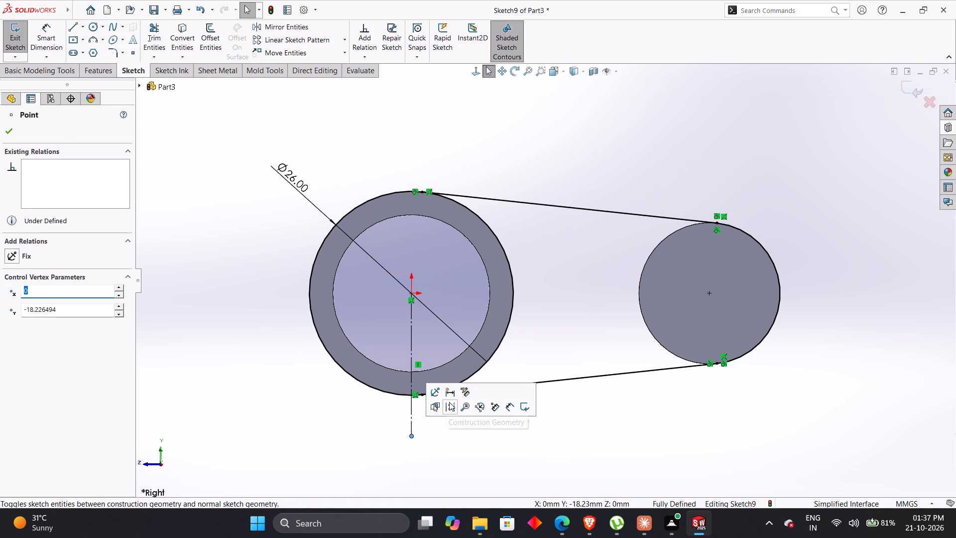
click(449, 407)
click(362, 414)
key(Escape)
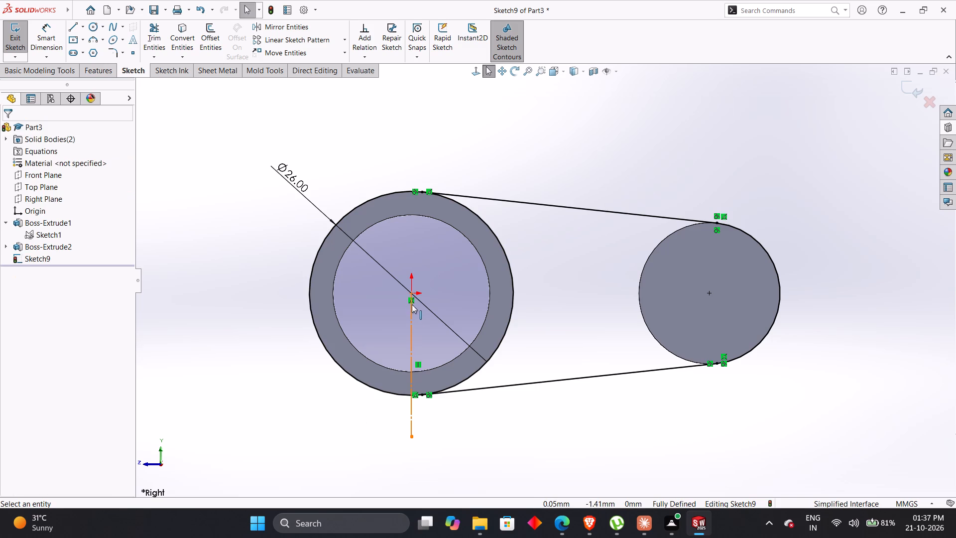
Delete the coincident relation at the origin where the vertical centerline meets the 26 mm circle's centre.
drag(411, 304, 417, 256)
key(Escape)
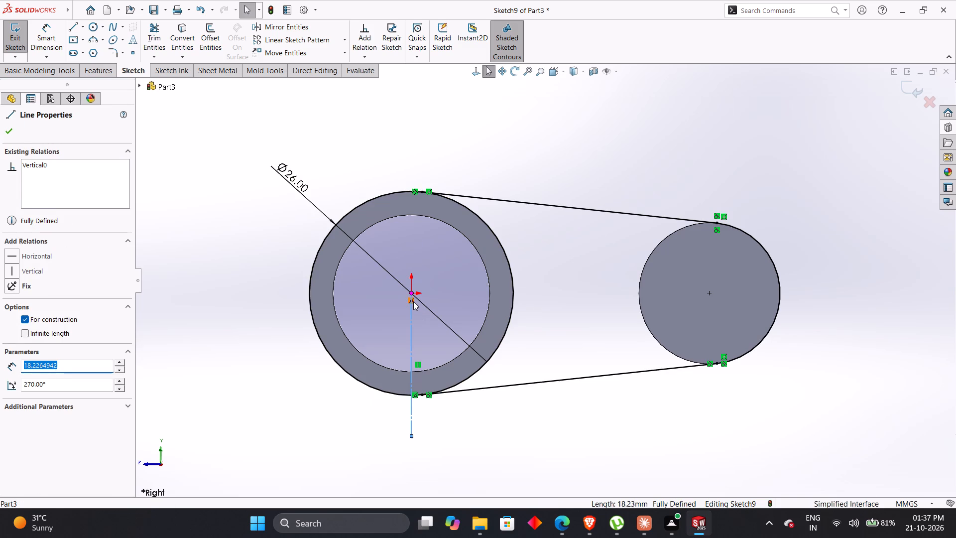
click(413, 301)
key(Delete)
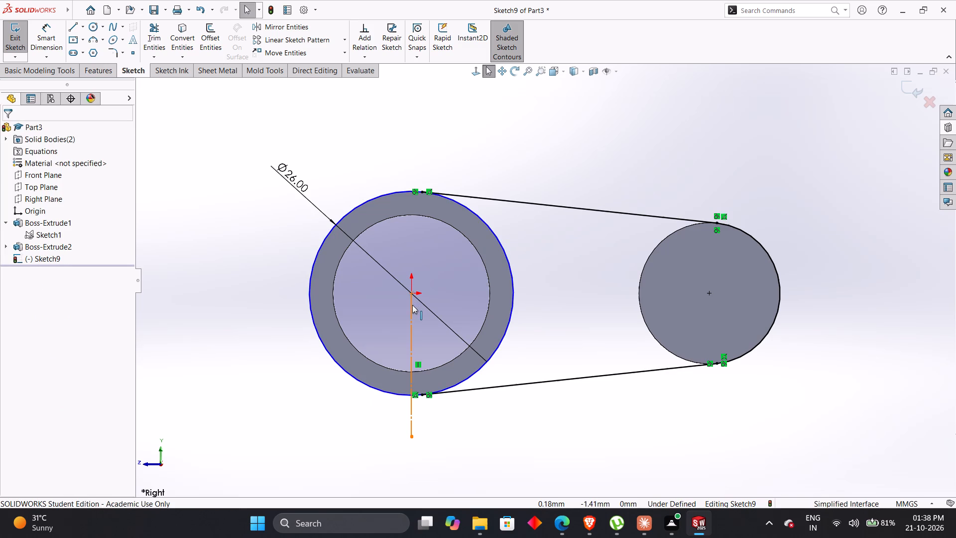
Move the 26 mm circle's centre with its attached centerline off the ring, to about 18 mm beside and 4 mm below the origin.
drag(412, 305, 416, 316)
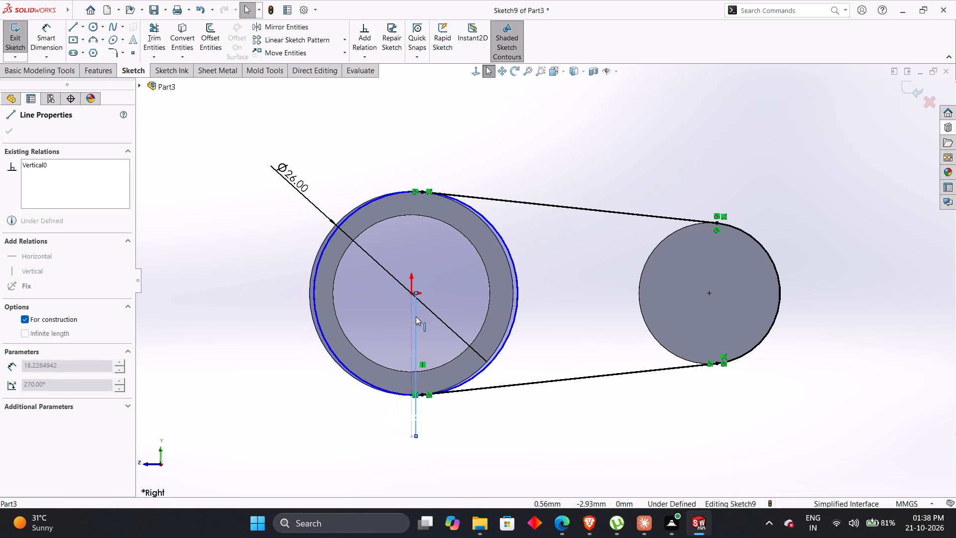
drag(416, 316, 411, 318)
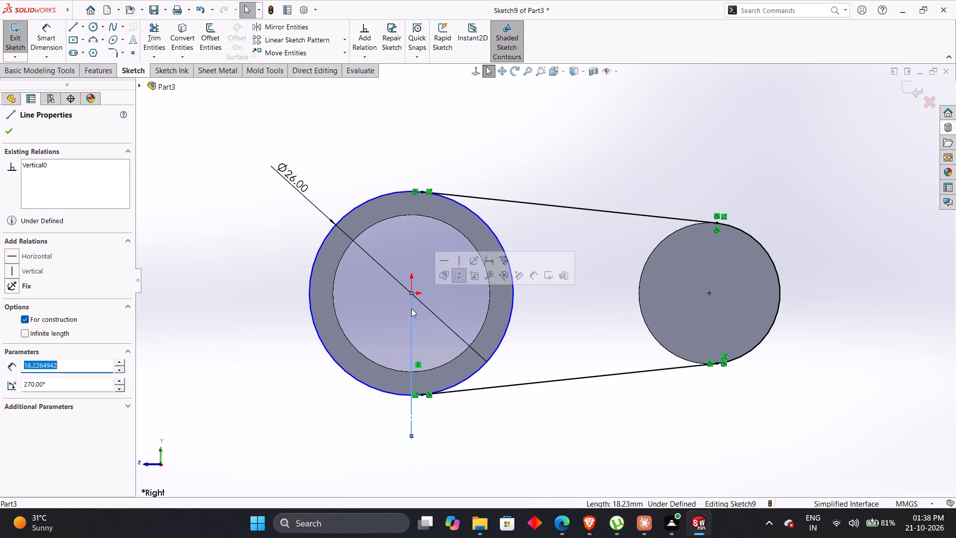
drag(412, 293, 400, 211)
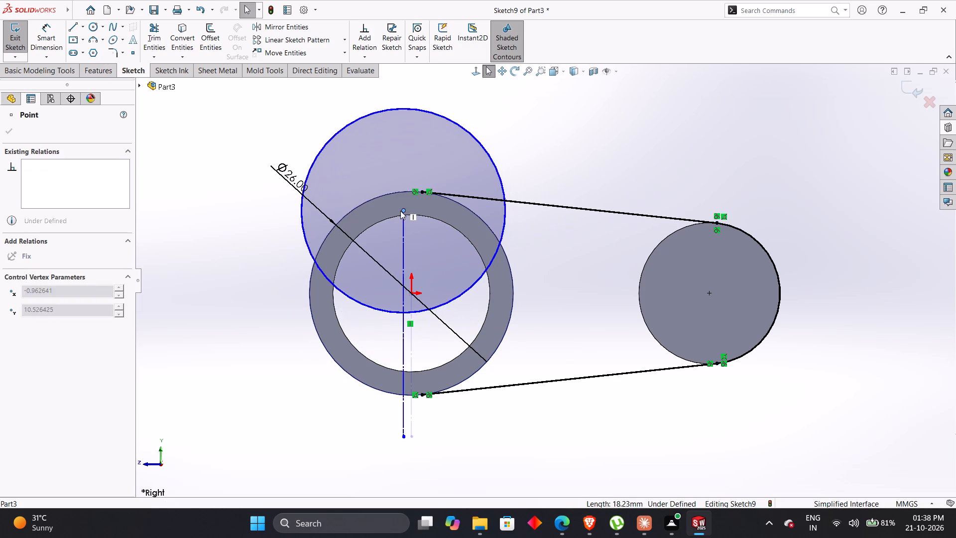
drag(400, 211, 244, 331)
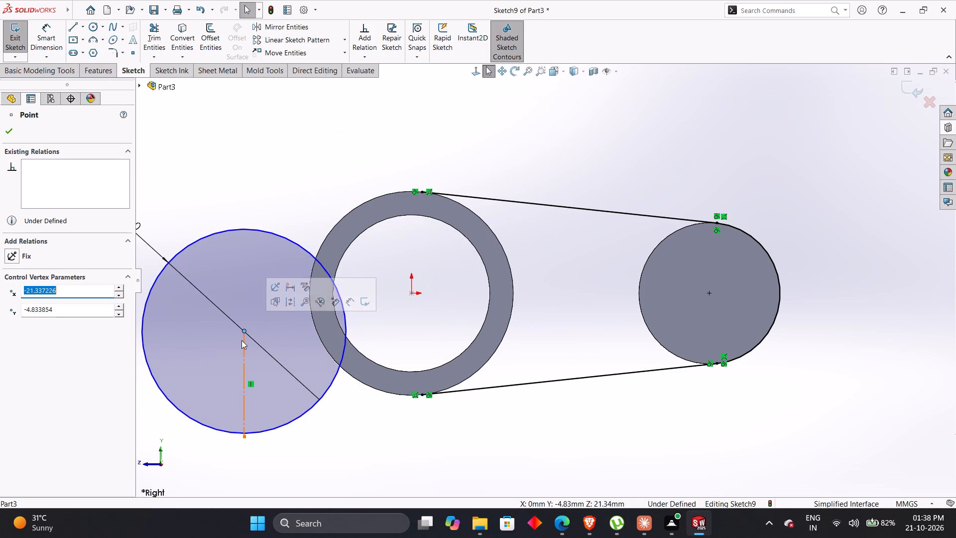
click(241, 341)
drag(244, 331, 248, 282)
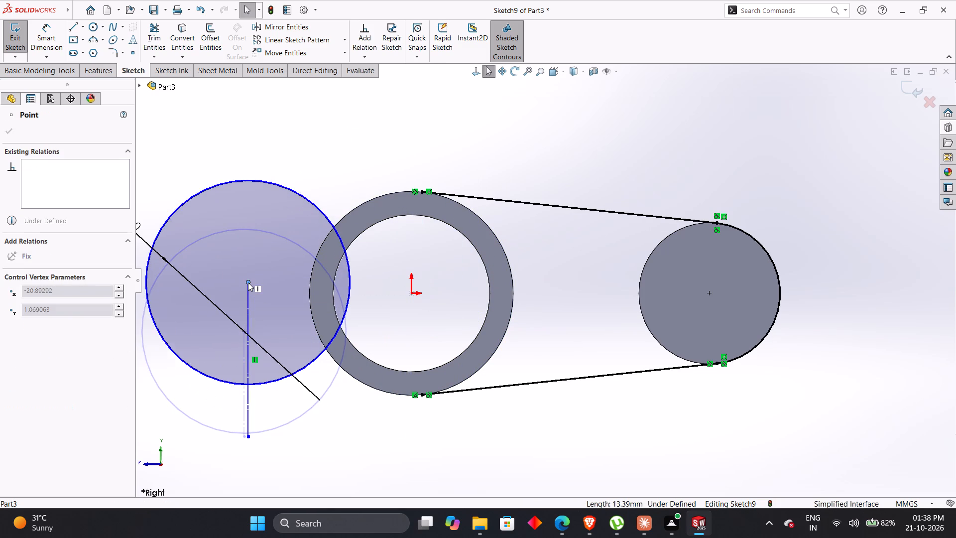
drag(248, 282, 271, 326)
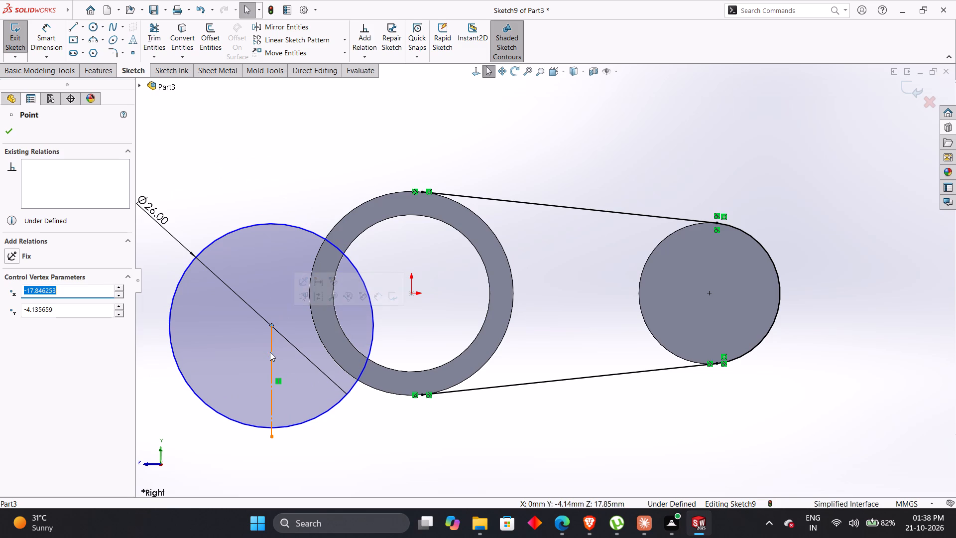
Delete the vertical centerline attached to the 26 mm circle's centre.
click(270, 352)
key(BackSpace)
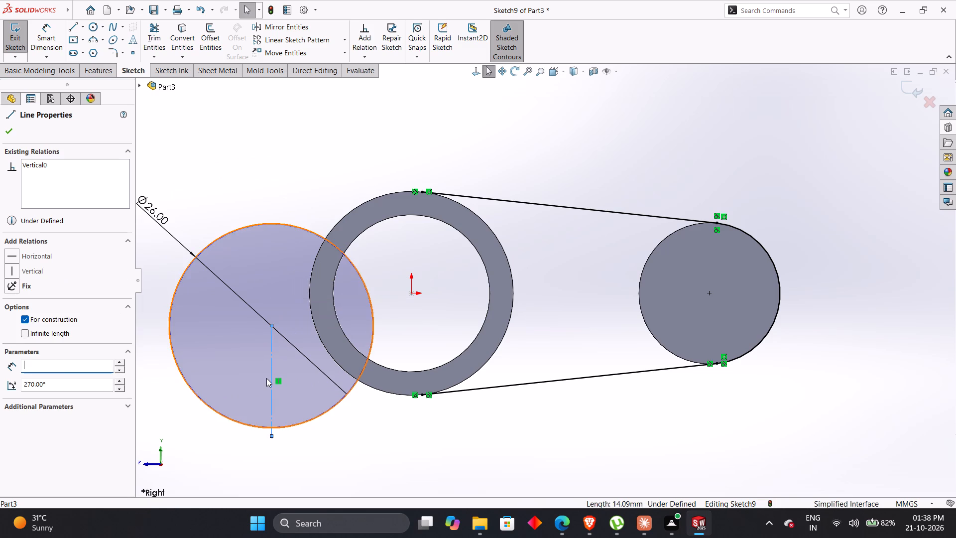
drag(272, 435, 267, 480)
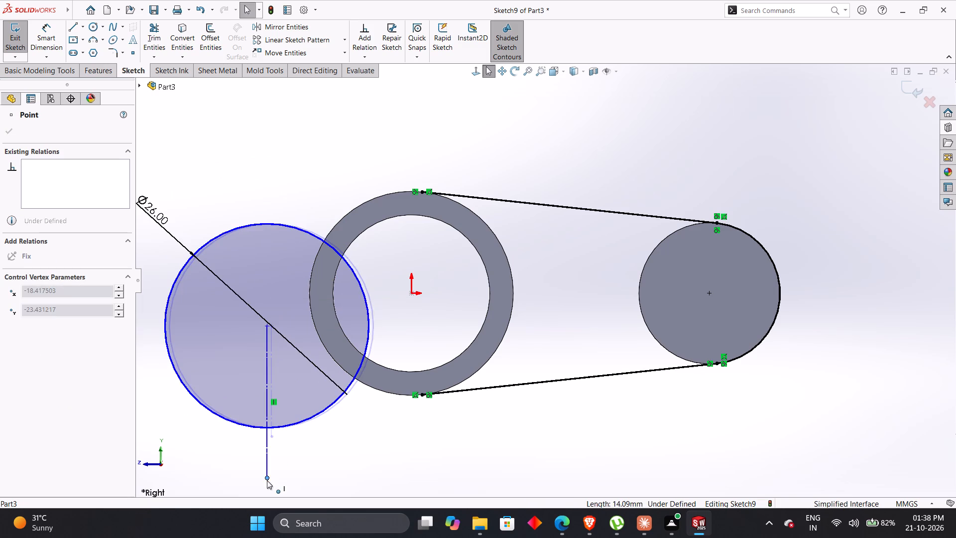
drag(267, 480, 267, 479)
key(Escape)
key(Escape)
key(Escape)
click(267, 454)
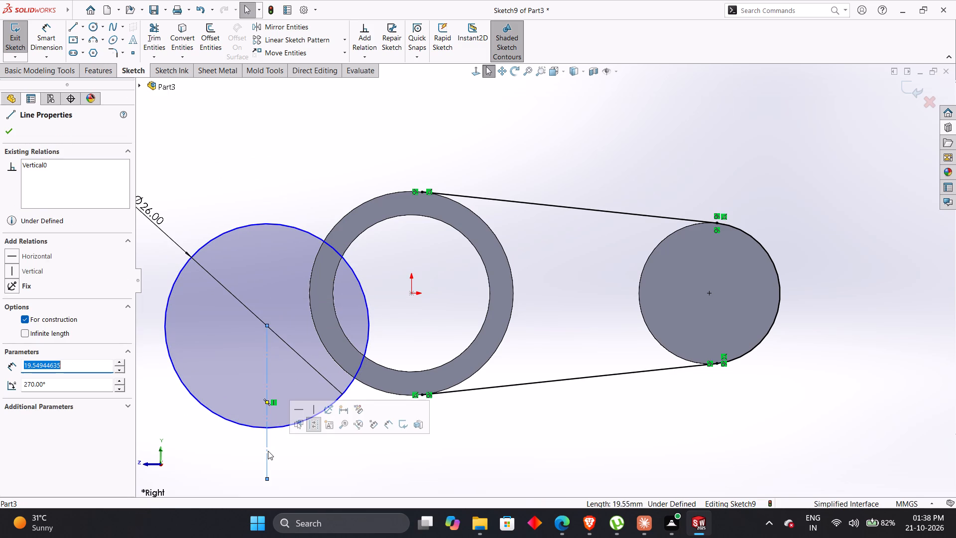
key(Delete)
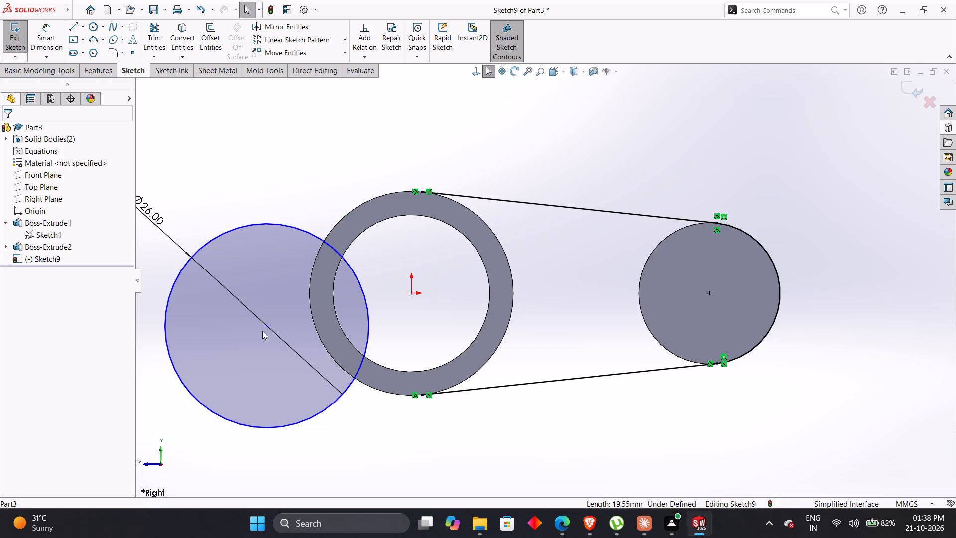
Make the 26 mm circle's centre coincident with the origin.
click(265, 325)
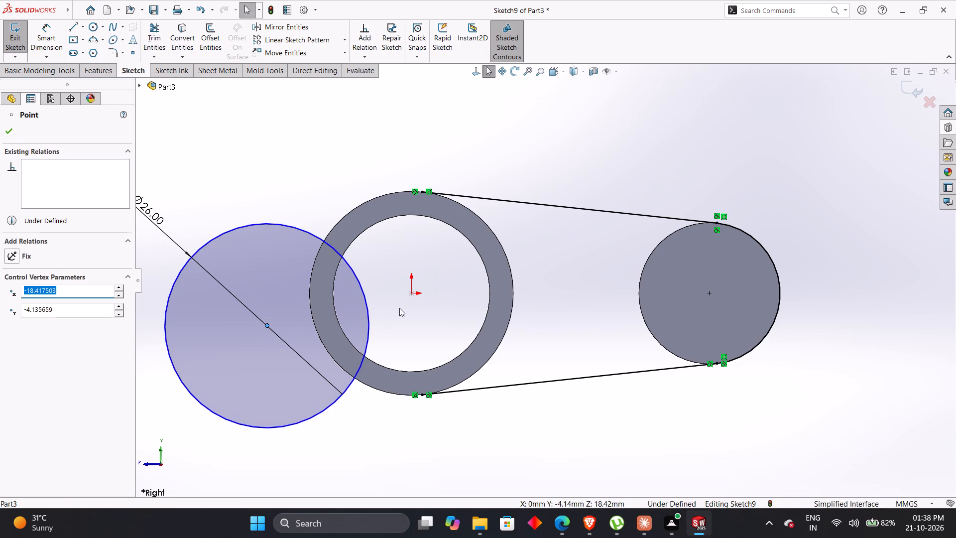
ctrl+click(411, 293)
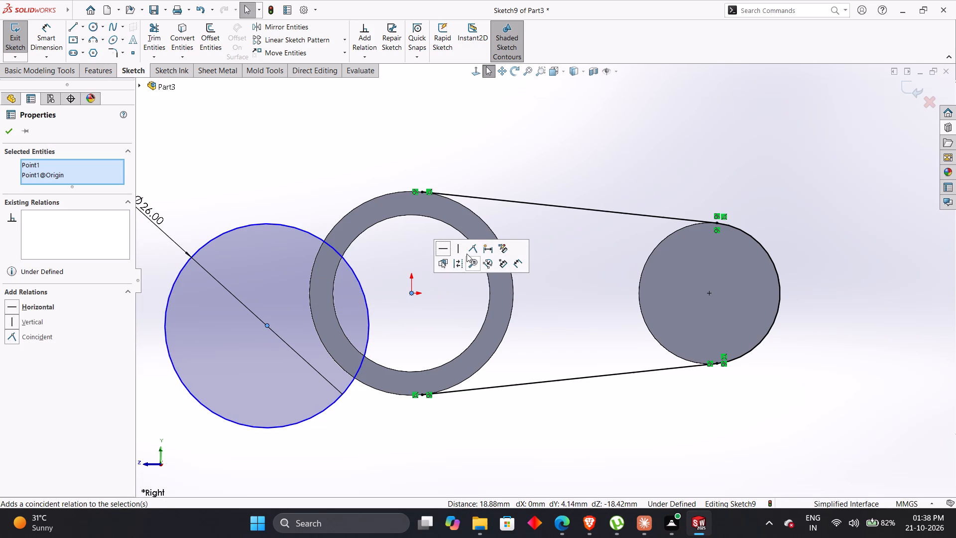
click(471, 251)
click(247, 248)
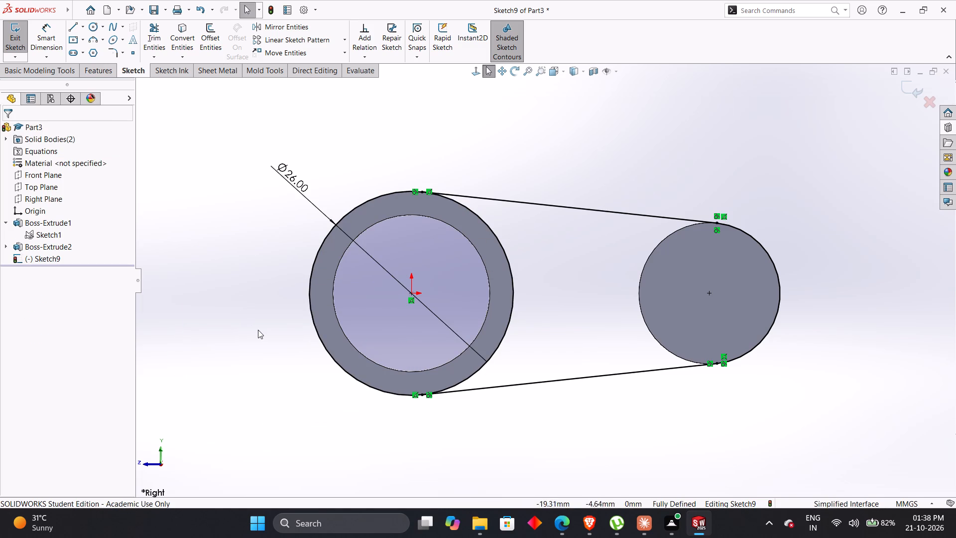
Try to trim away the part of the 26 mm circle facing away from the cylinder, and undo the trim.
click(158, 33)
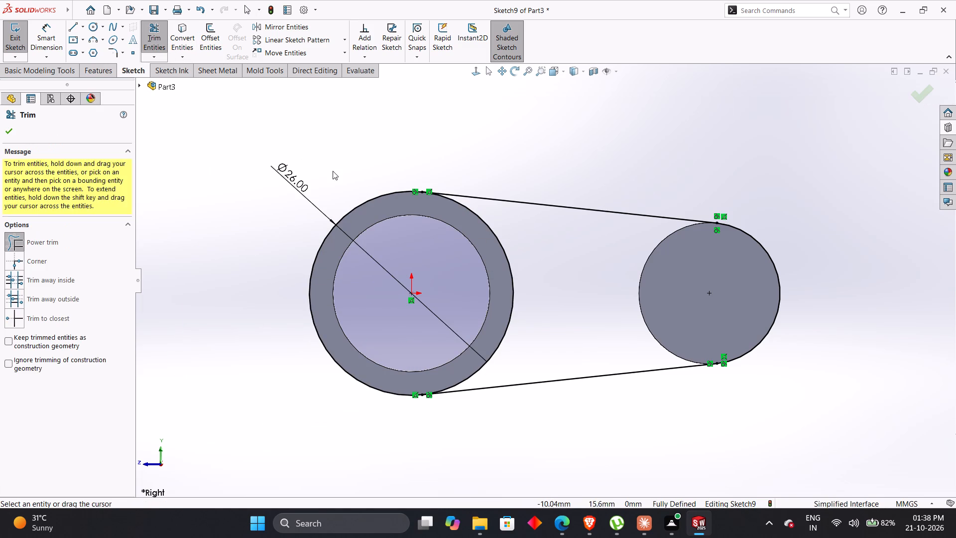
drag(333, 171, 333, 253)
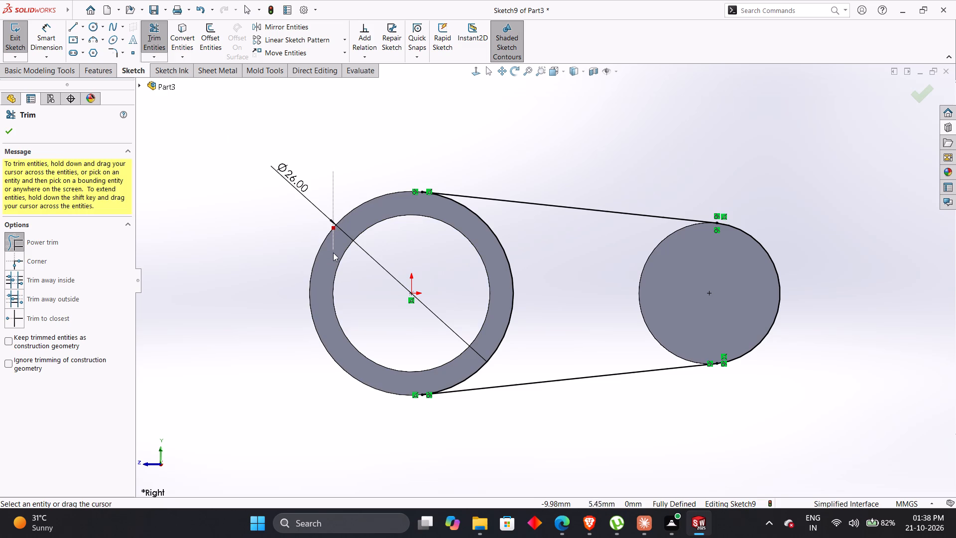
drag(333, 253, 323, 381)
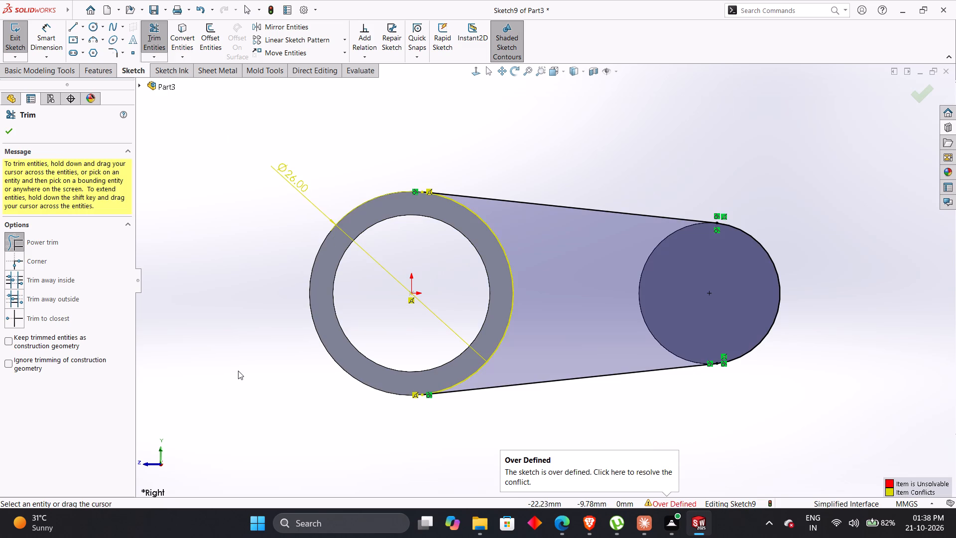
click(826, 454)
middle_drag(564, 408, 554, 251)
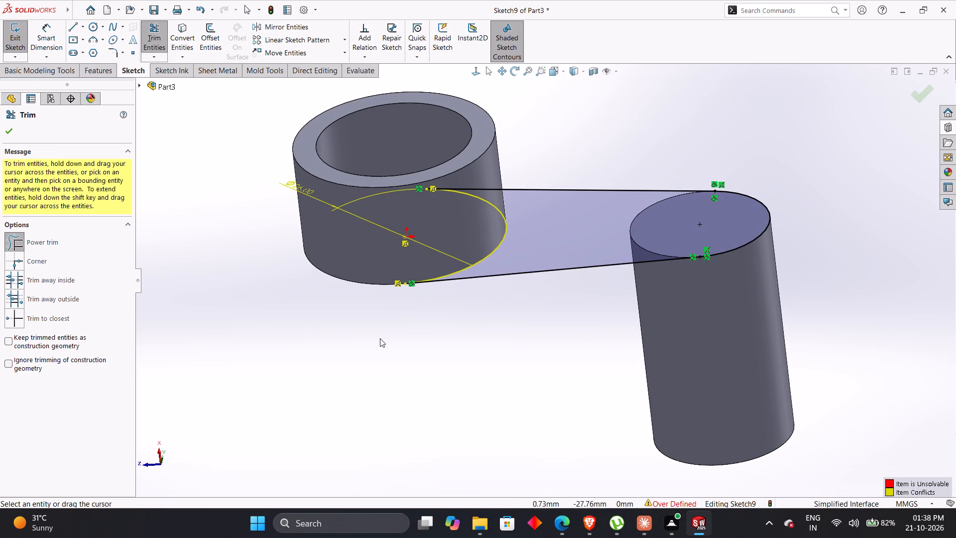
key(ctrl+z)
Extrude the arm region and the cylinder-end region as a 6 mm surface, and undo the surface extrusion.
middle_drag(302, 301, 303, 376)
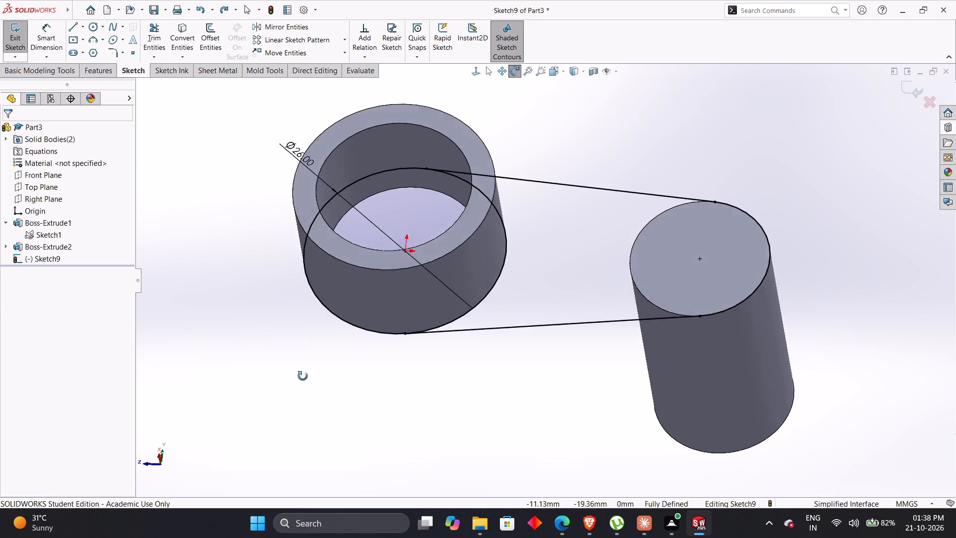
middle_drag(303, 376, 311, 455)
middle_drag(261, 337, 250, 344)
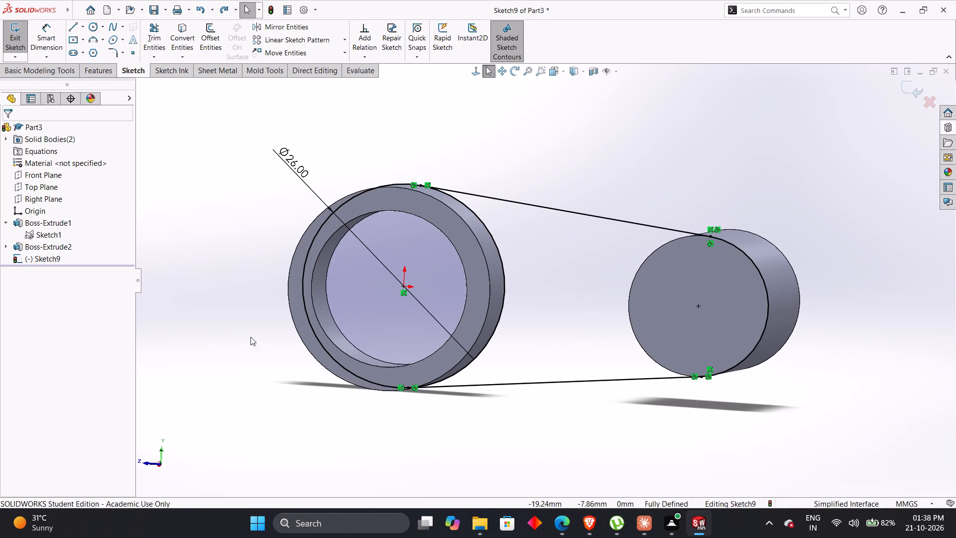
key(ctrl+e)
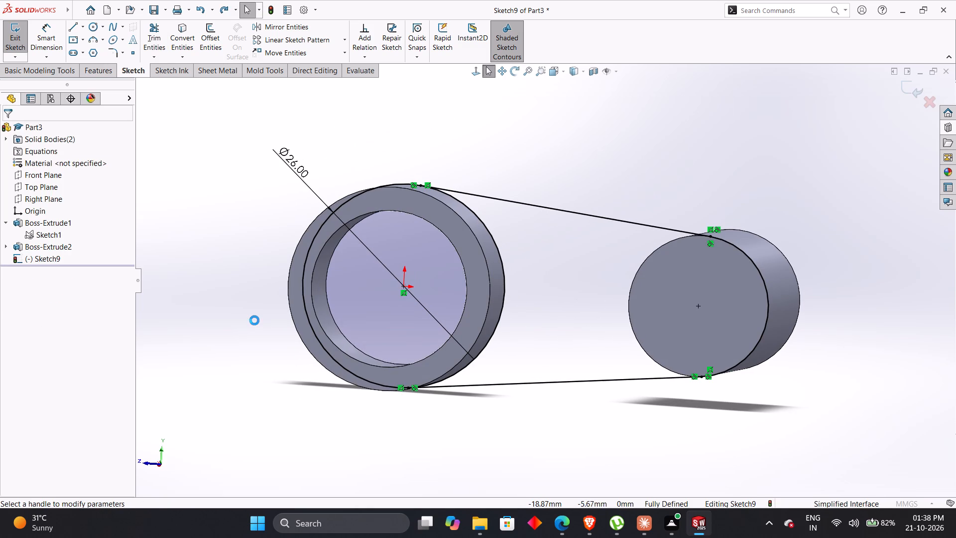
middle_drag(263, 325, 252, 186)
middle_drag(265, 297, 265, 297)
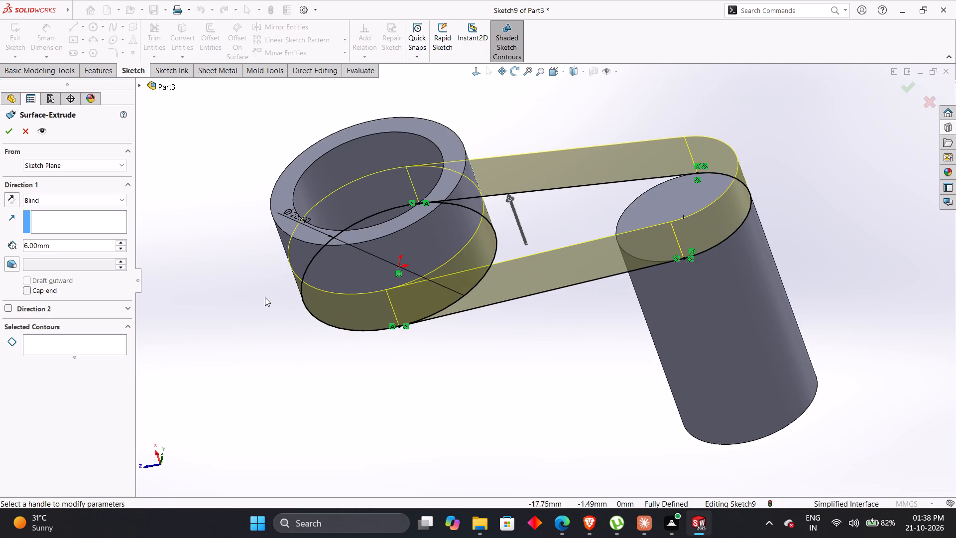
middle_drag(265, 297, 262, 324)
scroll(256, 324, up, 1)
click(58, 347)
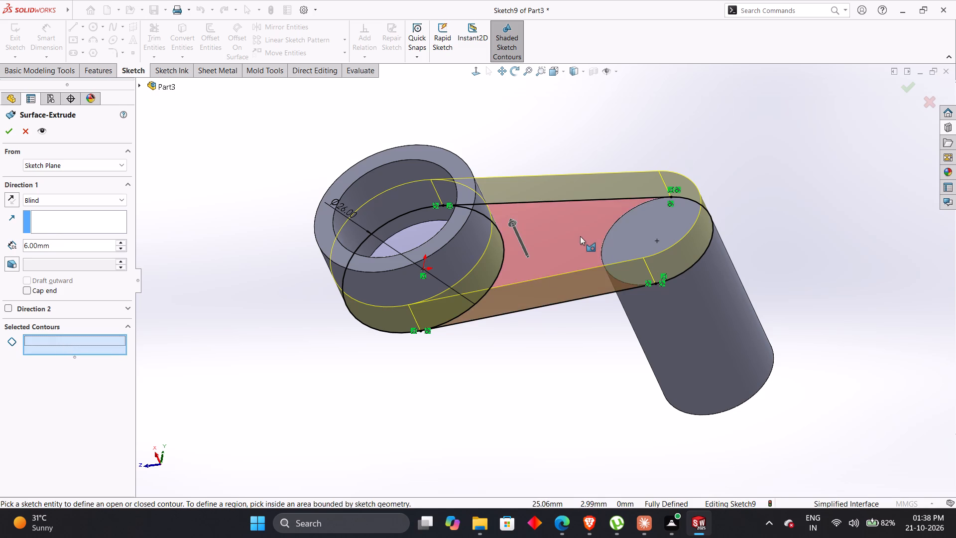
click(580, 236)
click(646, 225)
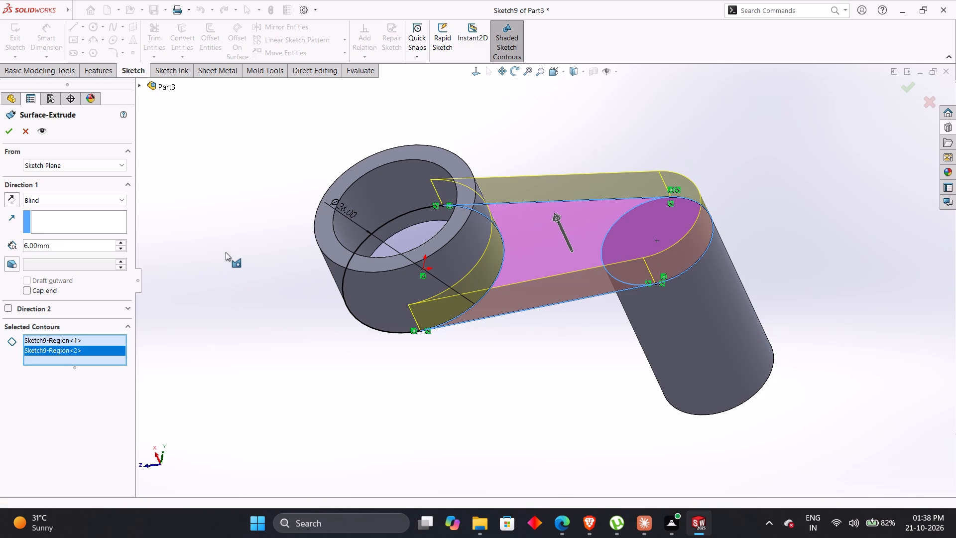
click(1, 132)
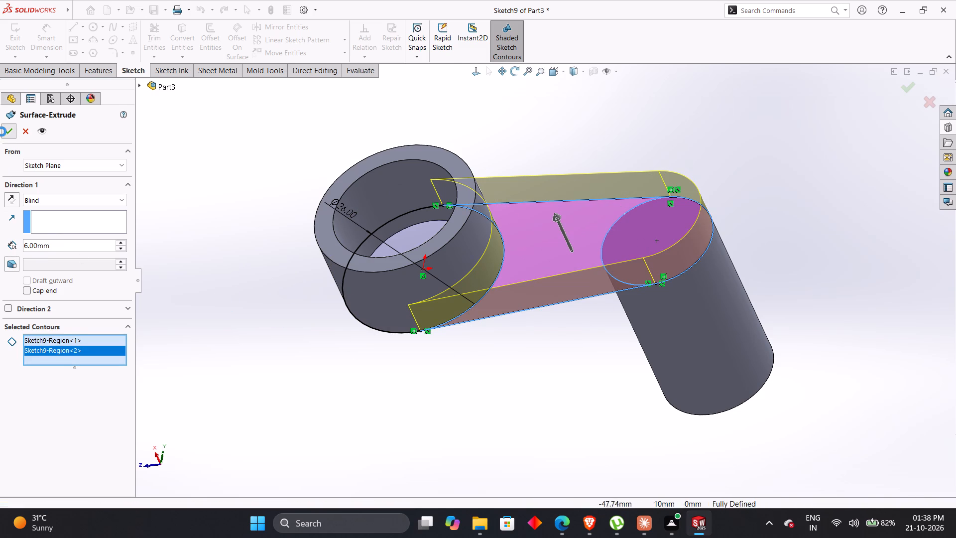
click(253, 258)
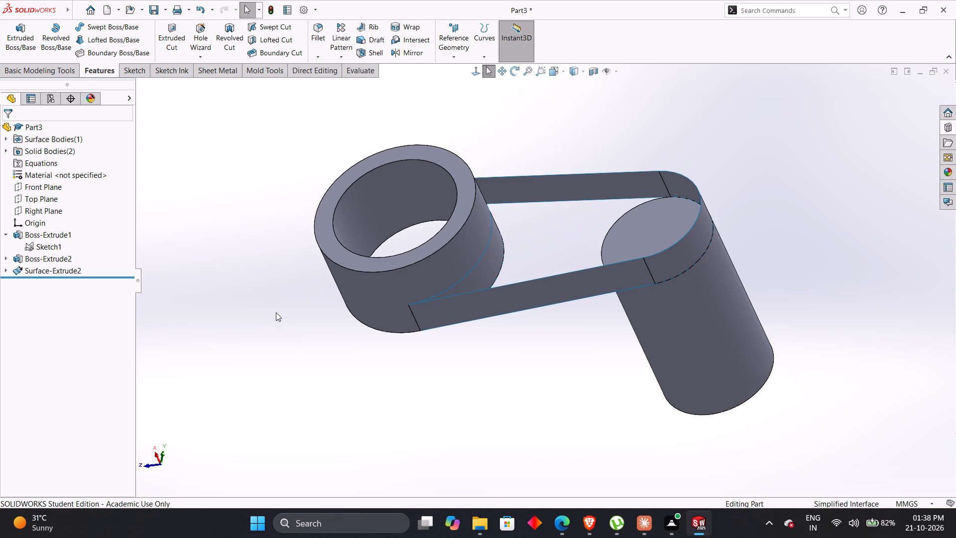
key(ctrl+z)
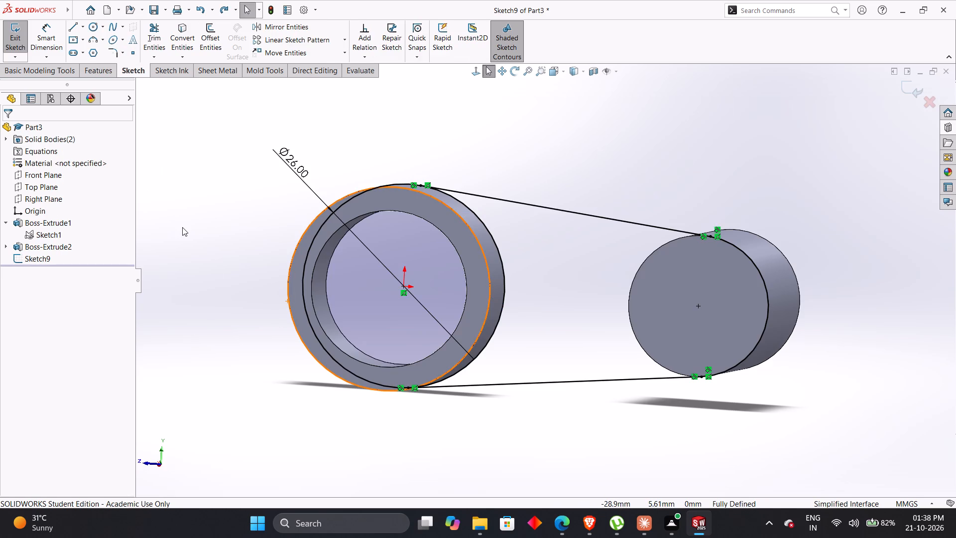
Boss-extrude the arm region and the cylinder-end region 6 mm from the sketch plane, merging the result with all bodies.
key(shift+e)
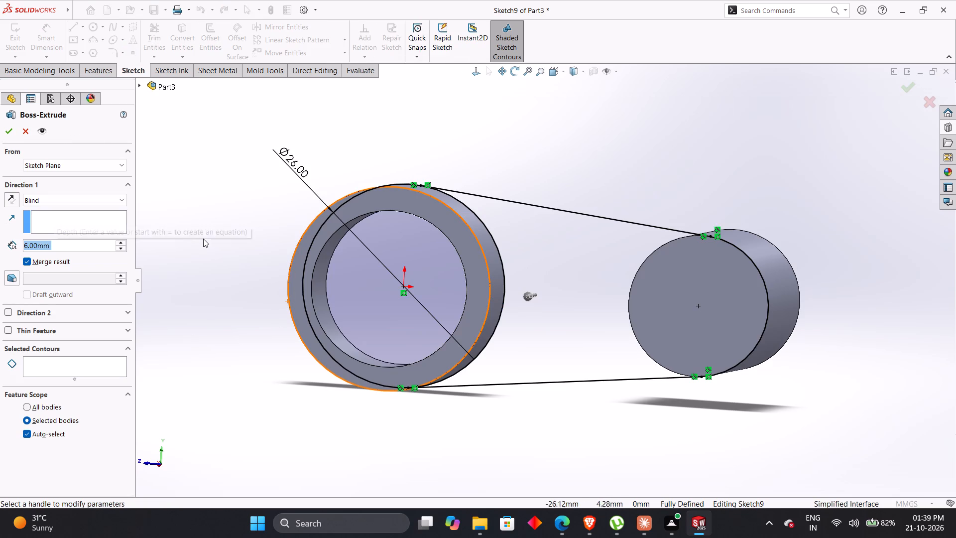
click(42, 359)
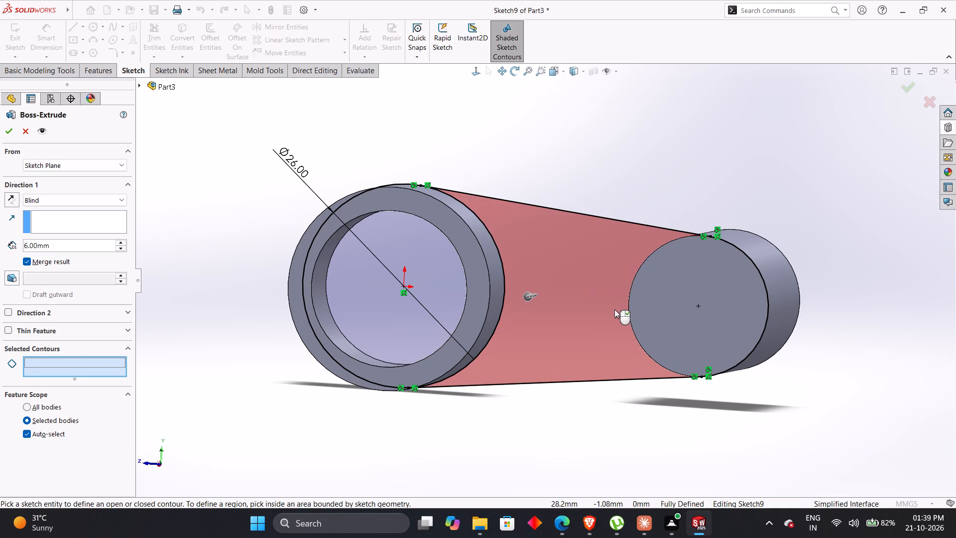
click(606, 317)
middle_drag(589, 335, 595, 162)
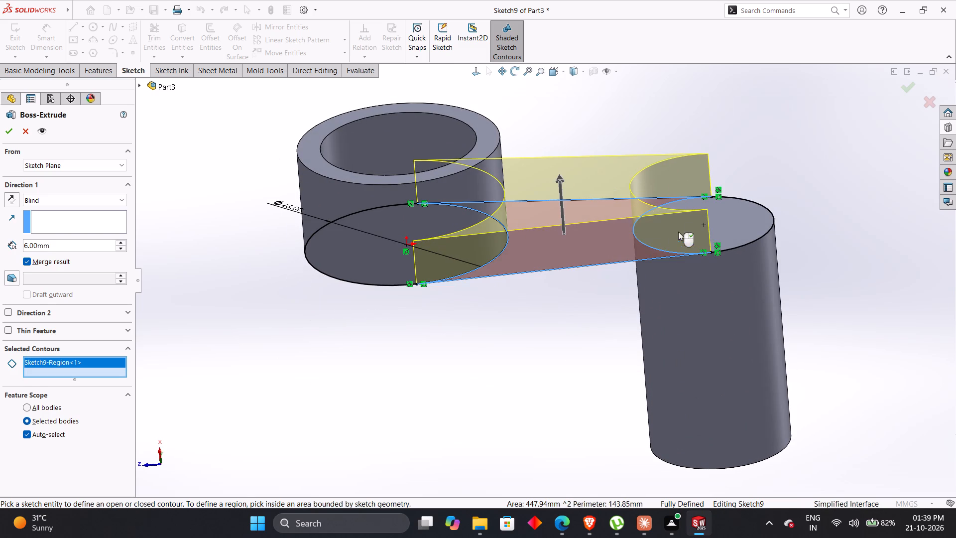
click(720, 216)
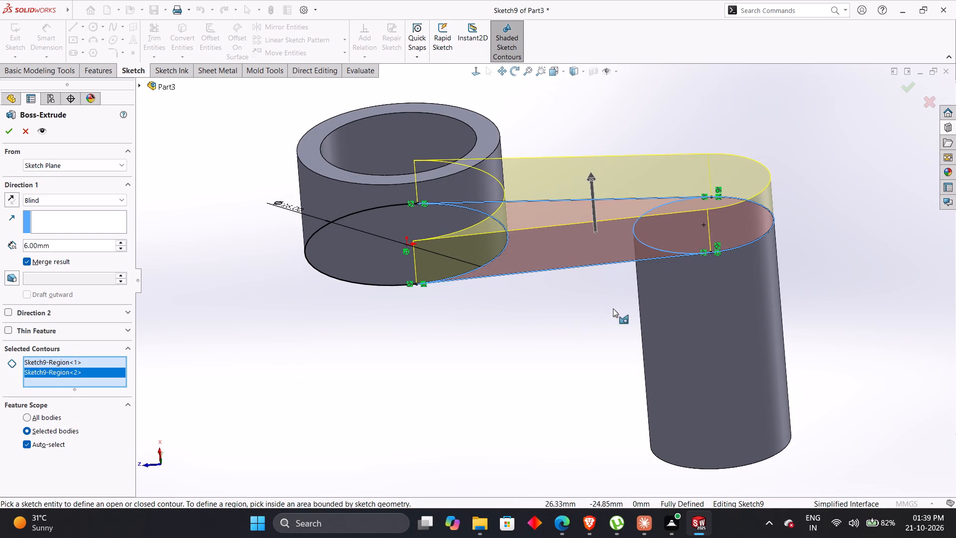
click(674, 306)
click(25, 416)
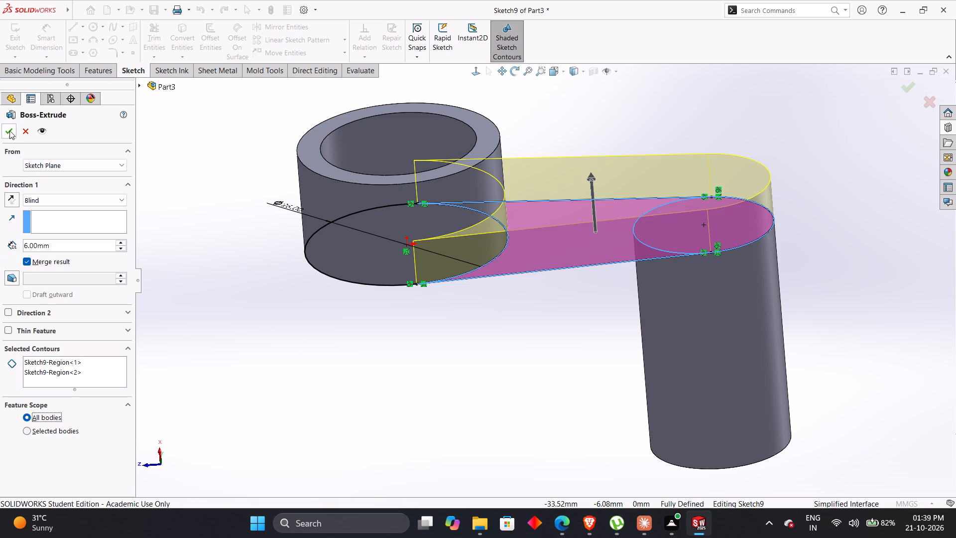
click(9, 131)
click(250, 320)
middle_drag(272, 320, 237, 331)
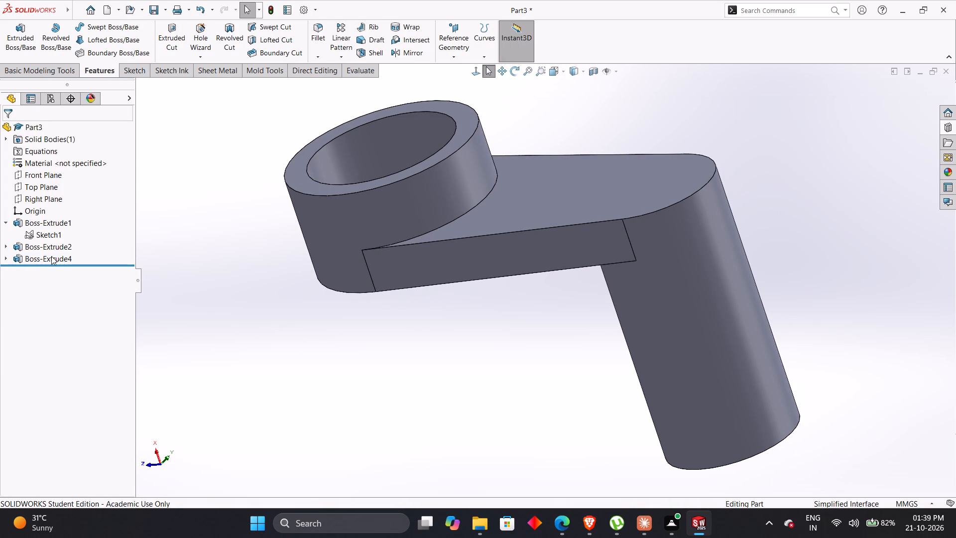
Edit the cylinder's boss extrusion, checking its length in the PDF drawing, and set the blind depth to 24 mm.
right_click(51, 247)
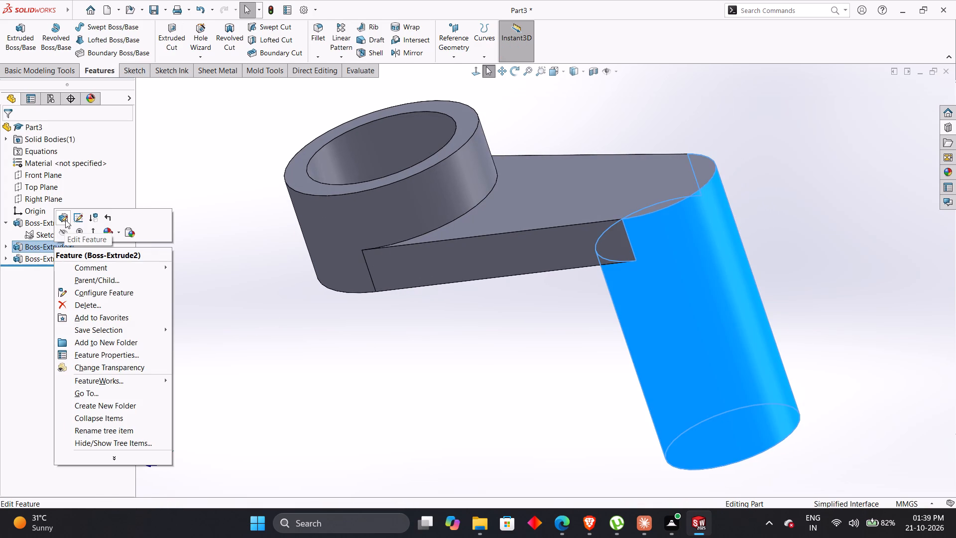
click(65, 220)
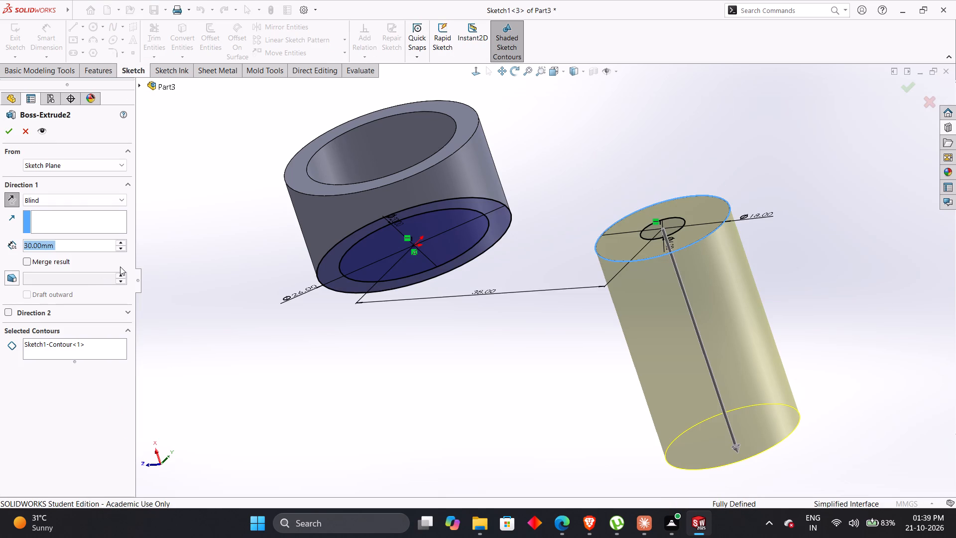
key(alt+Tab)
scroll(120, 272, down, 4)
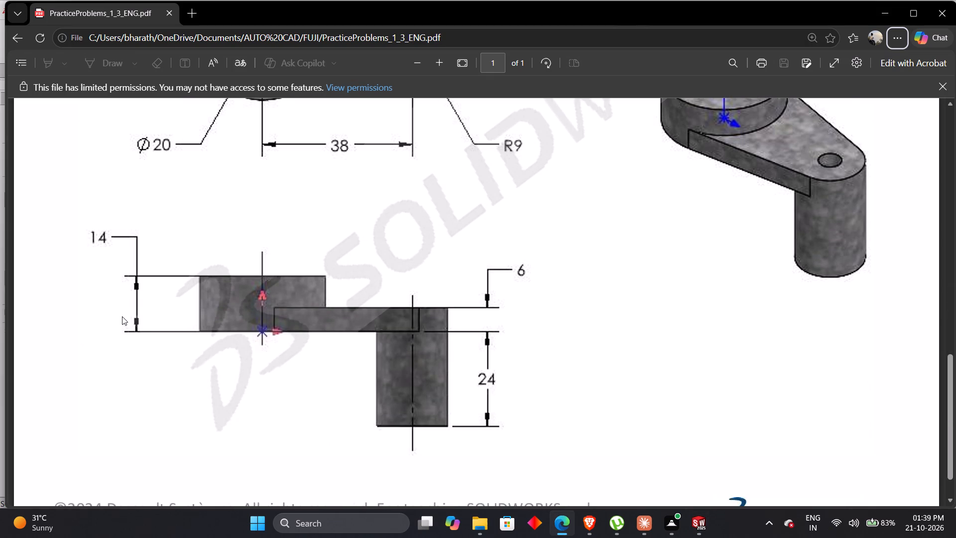
key(alt+Tab)
drag(78, 245, 32, 246)
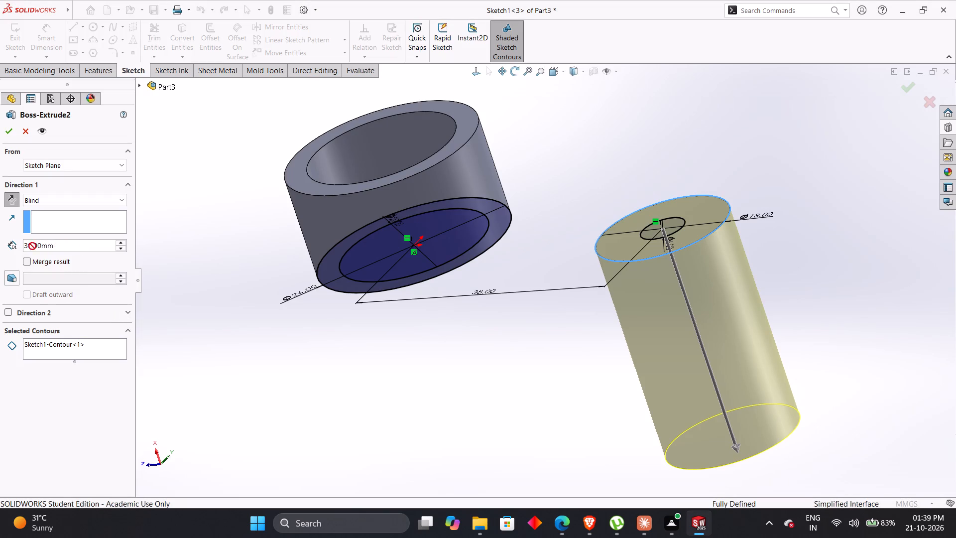
drag(32, 246, 14, 248)
text(24)
key(Return)
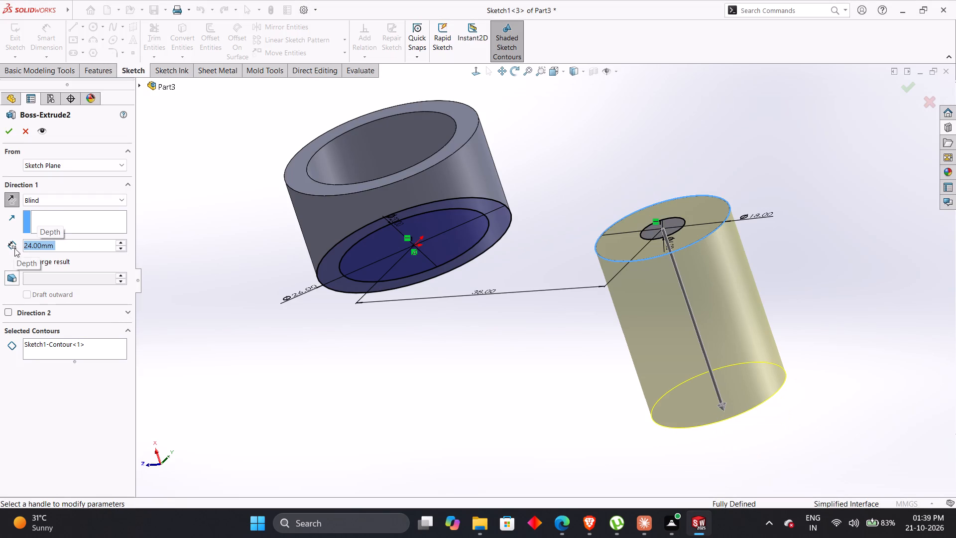
click(4, 128)
click(303, 346)
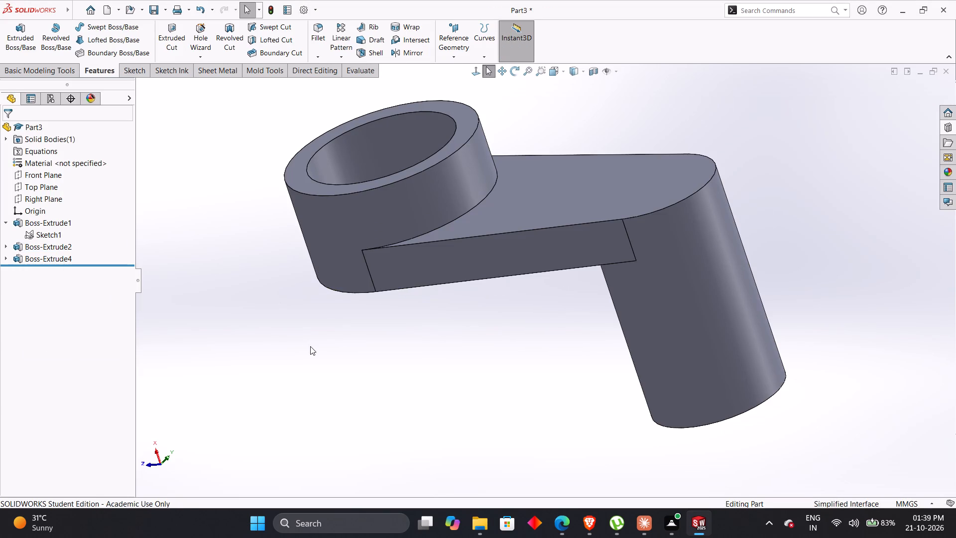
Sketch a circle about 6.9 mm in diameter on the arm's upper face, centred on the rounded end, after checking the PDF drawing.
middle_drag(311, 346, 306, 432)
right_click(653, 270)
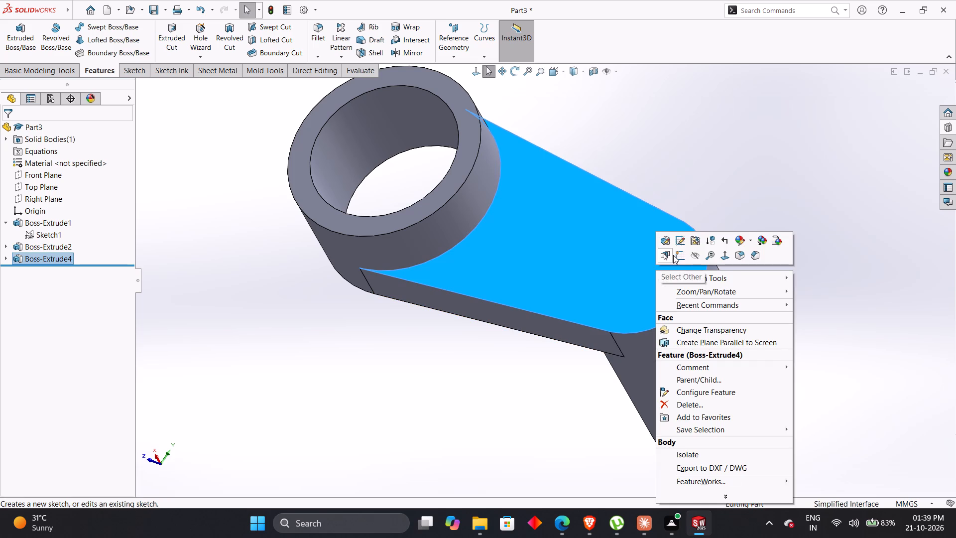
click(677, 256)
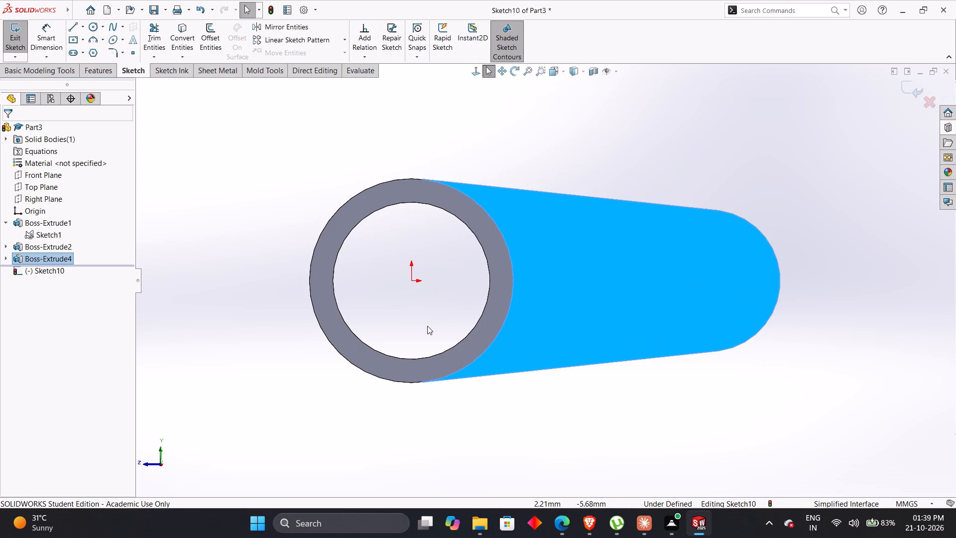
key(alt+Tab)
scroll(428, 320, up, 5)
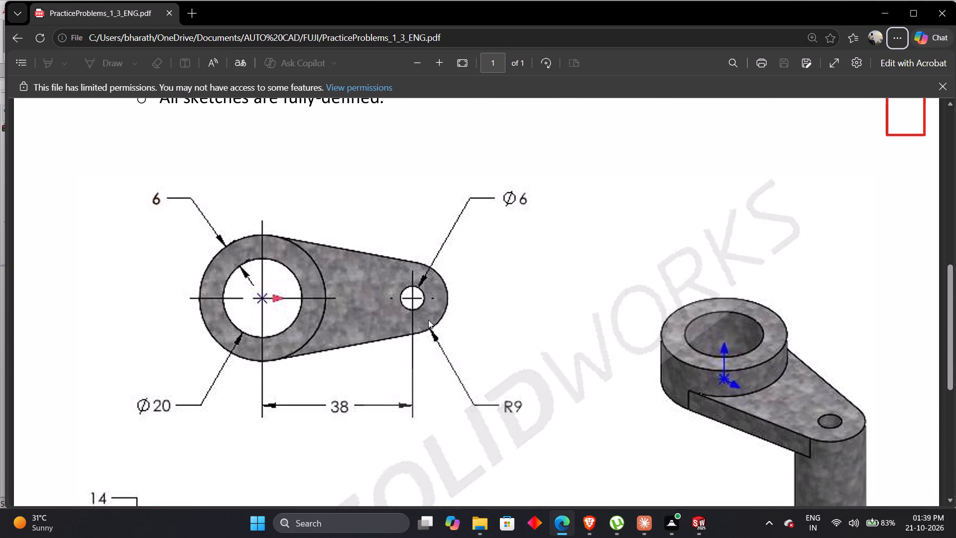
key(alt+Tab)
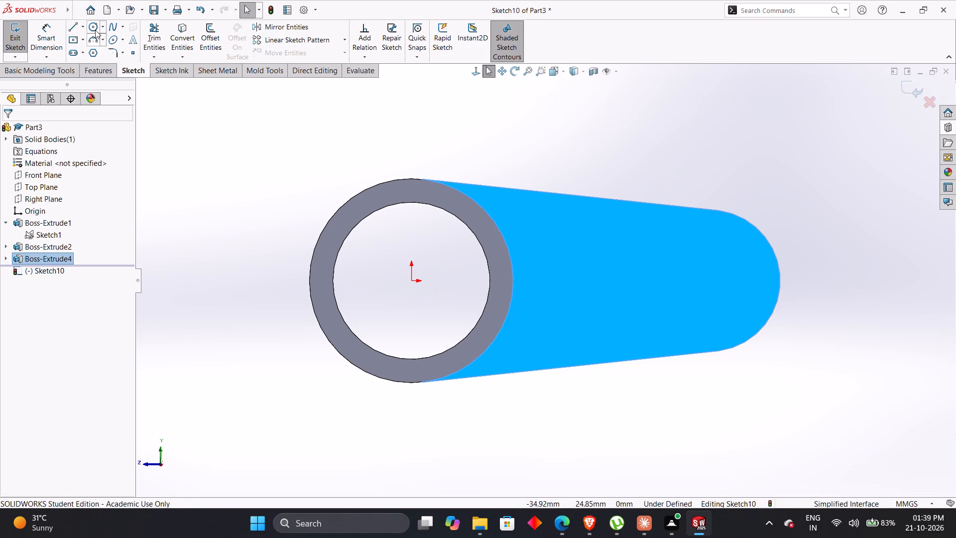
click(95, 30)
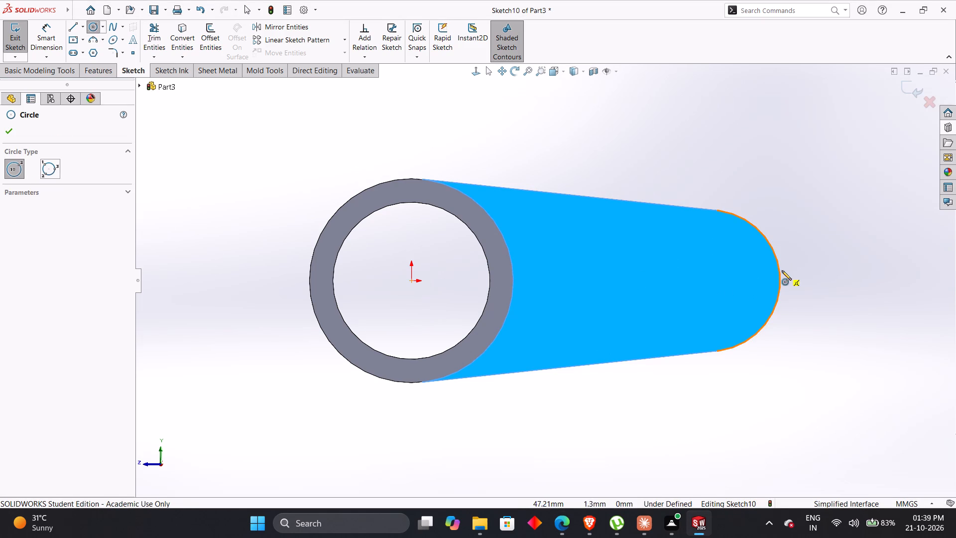
click(709, 280)
click(734, 269)
Dimension the circle's diameter at the arm's rounded end to 6 mm.
right_drag(792, 388, 795, 235)
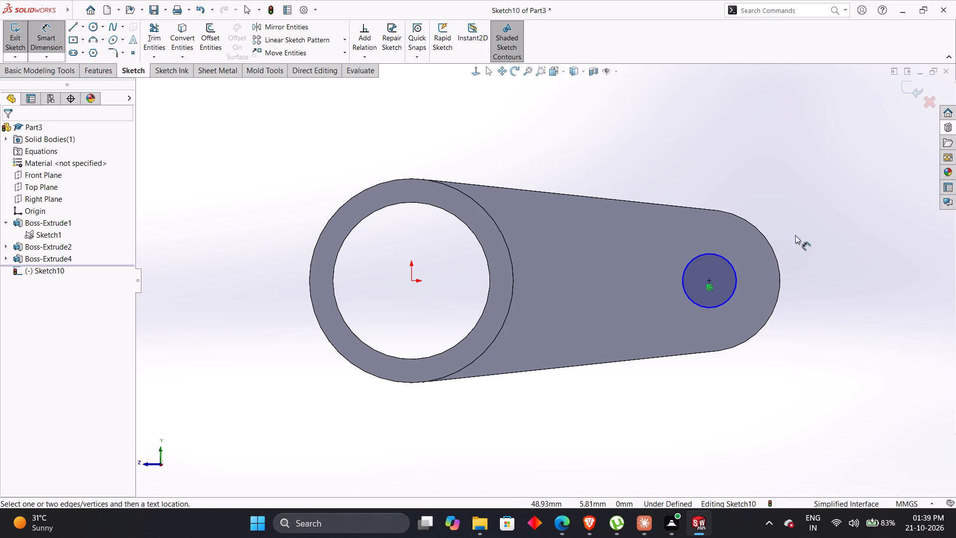
right_drag(795, 235, 790, 236)
click(738, 276)
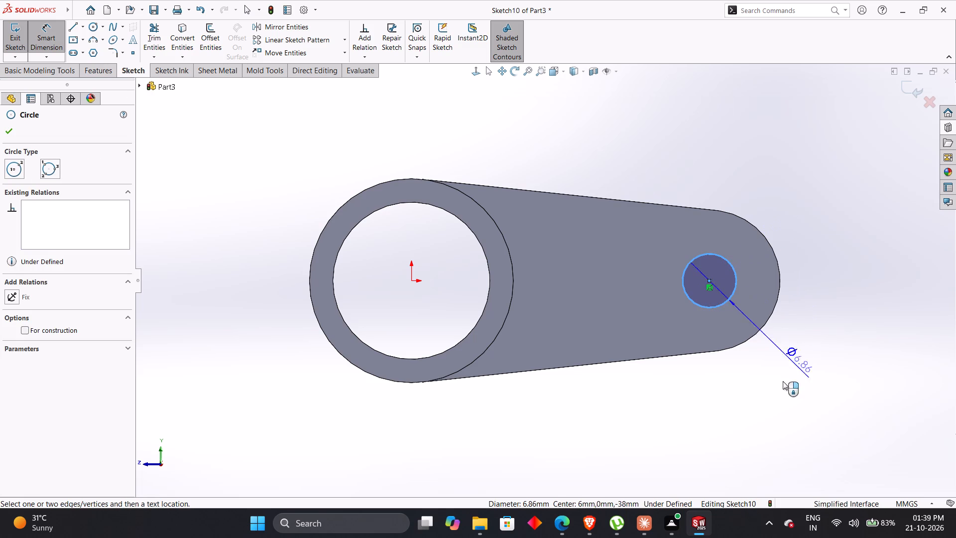
click(761, 400)
key(6)
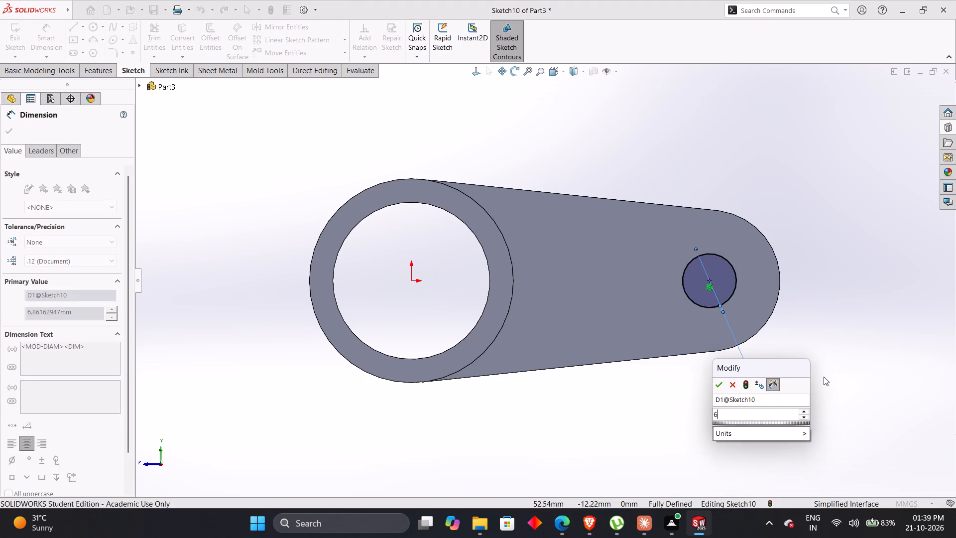
key(Return)
click(813, 336)
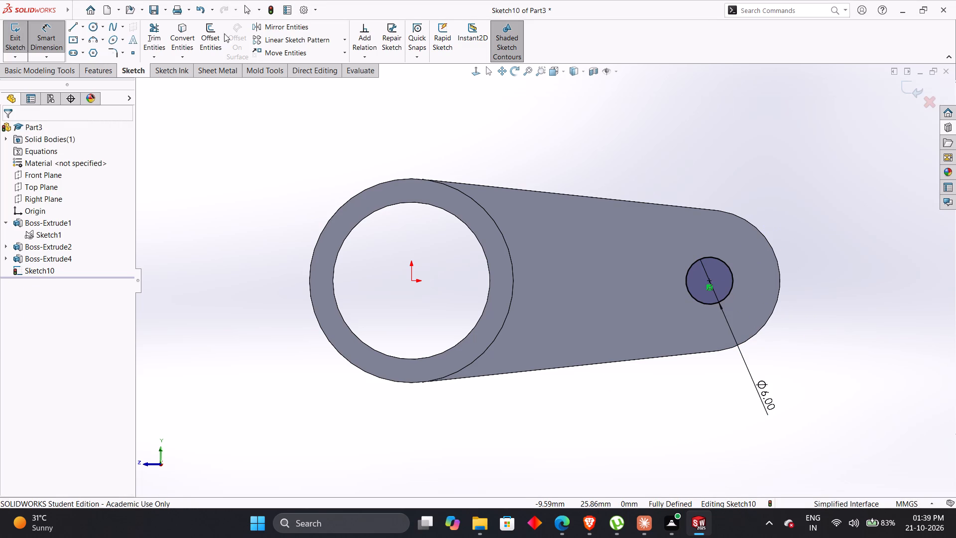
Extrude-cut the 6 mm circle with a blind depth of 37 mm, down through the arm and the cylinder.
click(112, 69)
click(172, 32)
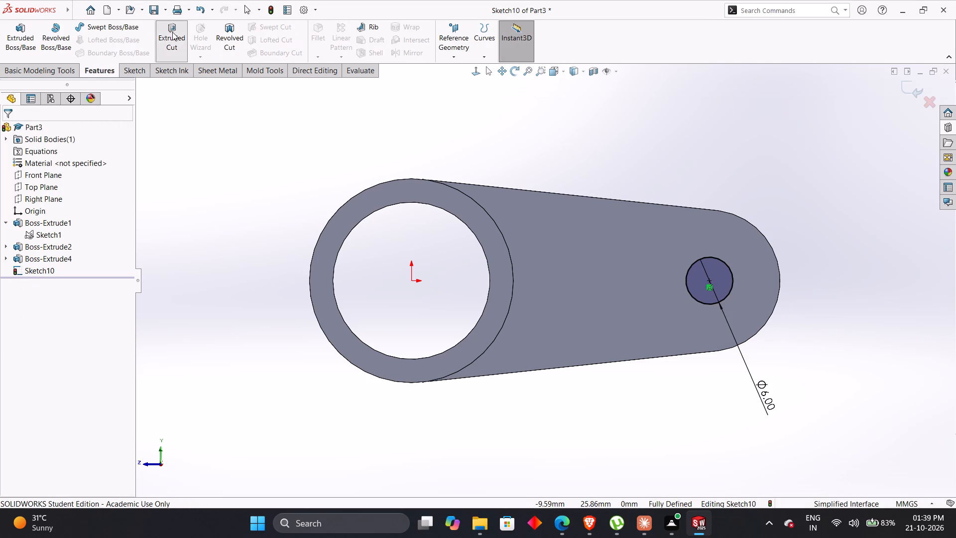
middle_drag(553, 416, 524, 256)
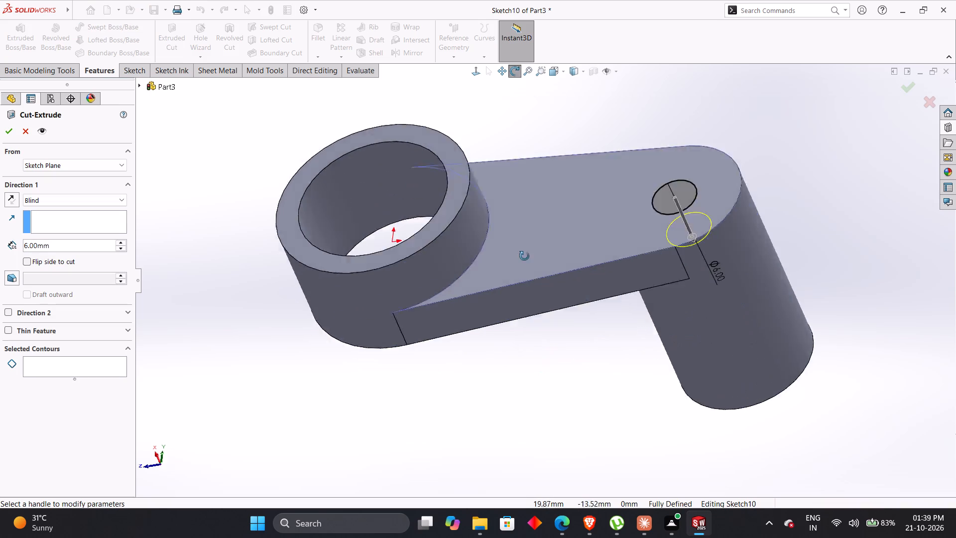
middle_drag(524, 256, 520, 204)
drag(681, 202, 745, 427)
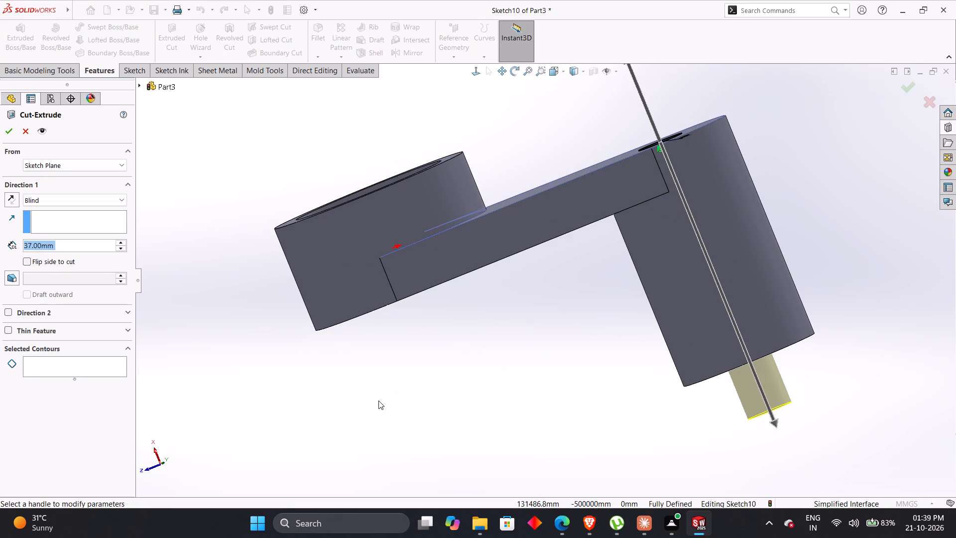
key(alt+Tab)
scroll(539, 398, up, 3)
scroll(539, 398, down, 4)
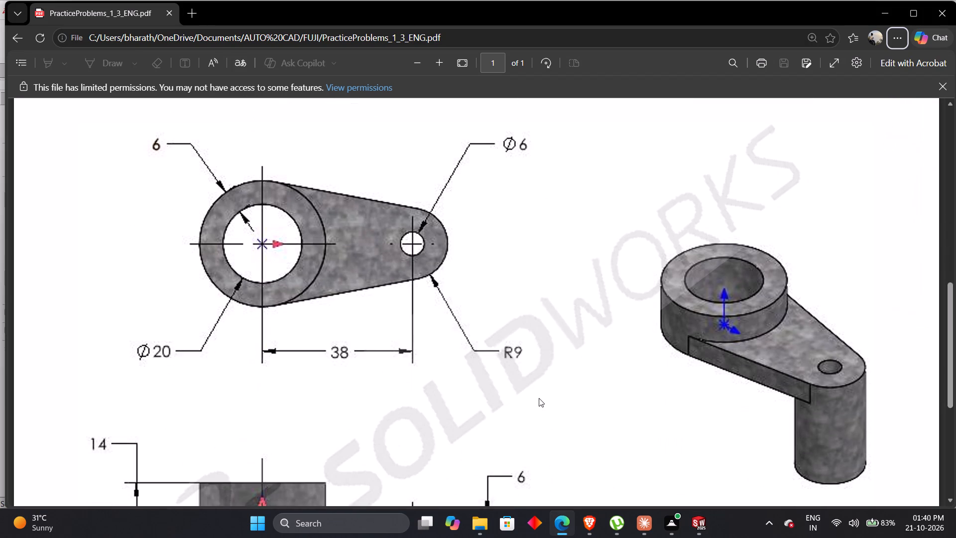
scroll(539, 398, down, 4)
key(alt+Tab)
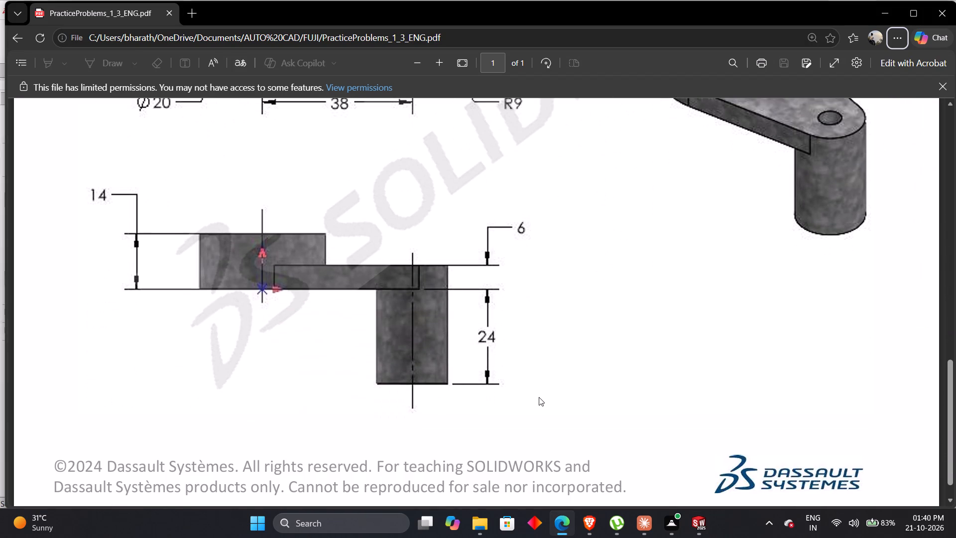
click(4, 126)
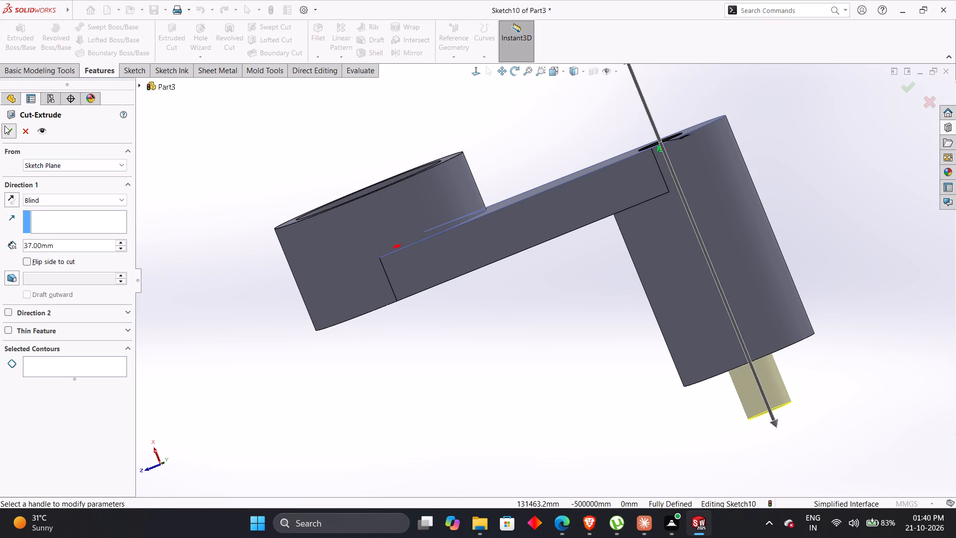
click(246, 336)
Review the PDF drawing's views, dimensions, design intent and specified volume against the finished model.
middle_drag(254, 326, 256, 461)
key(alt+Tab)
scroll(365, 379, up, 6)
scroll(511, 404, down, 2)
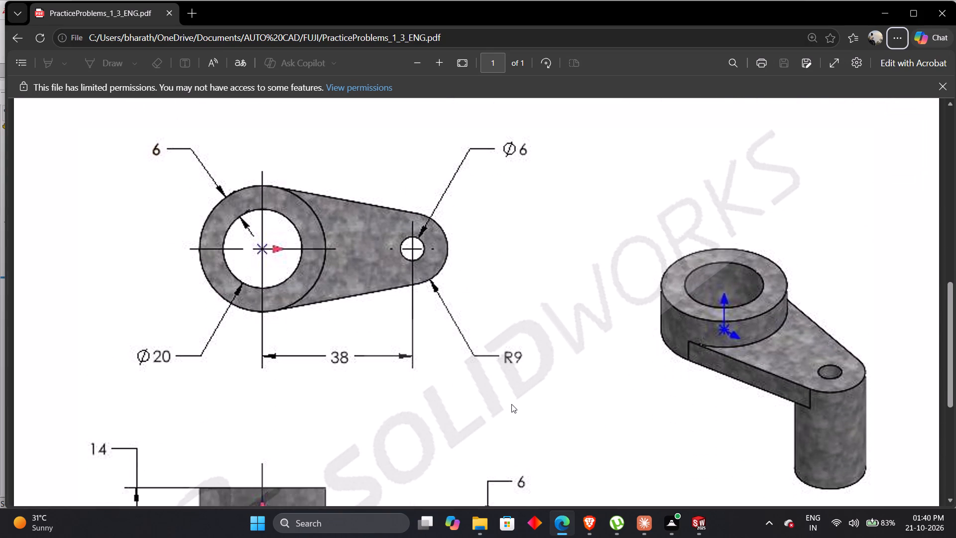
scroll(507, 405, down, 1)
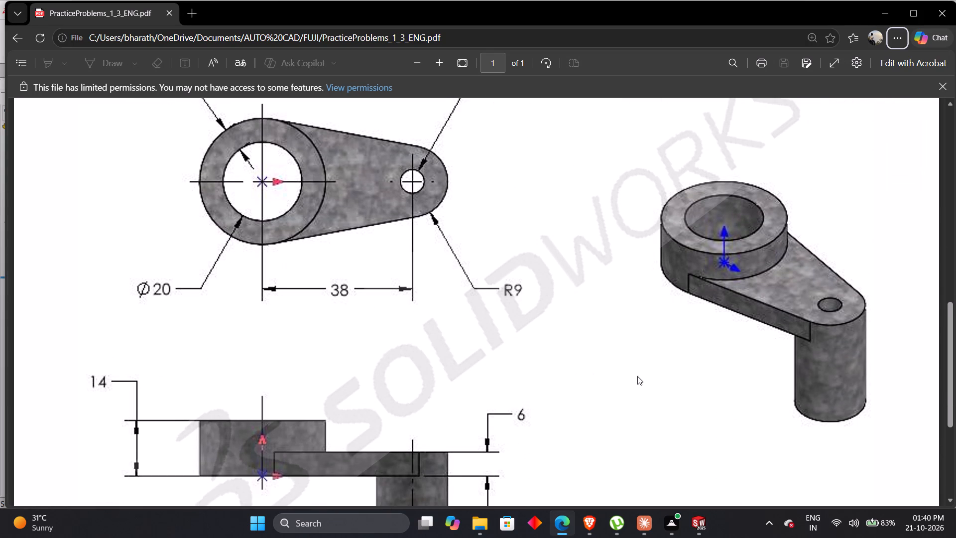
alt+scroll(639, 376, up, 3)
scroll(640, 375, up, 3)
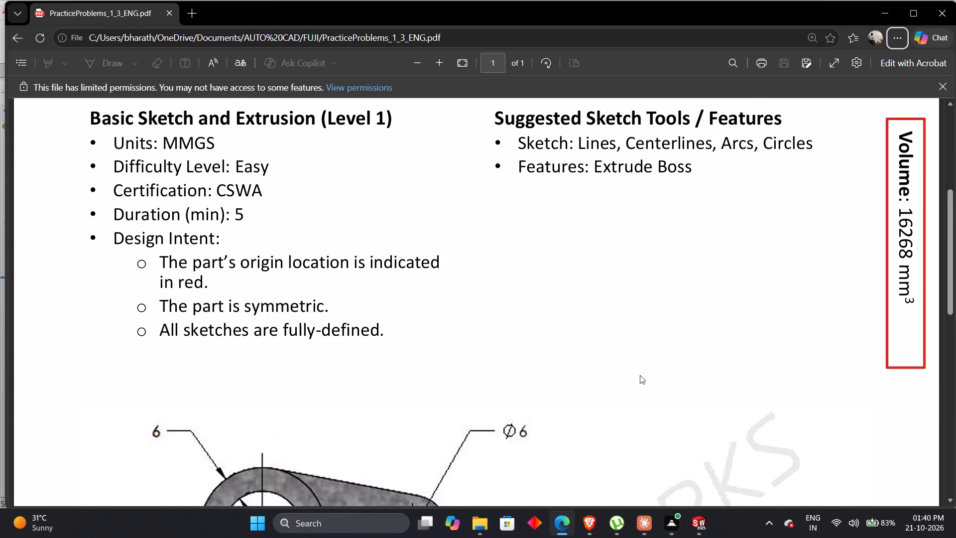
Check the part's mass properties in SOLIDWORKS for comparison with the drawing's specified volume.
key(alt+Tab)
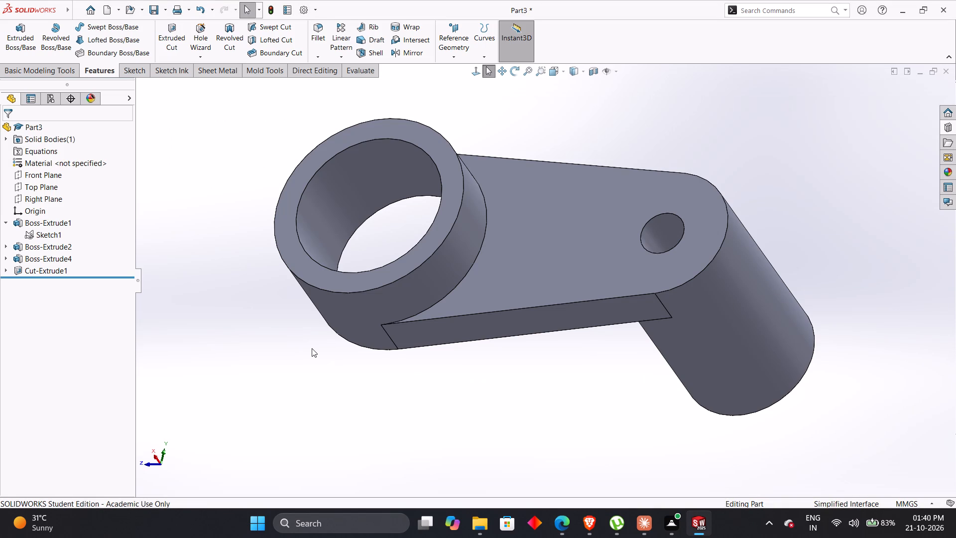
key(ctrl+shift+p)
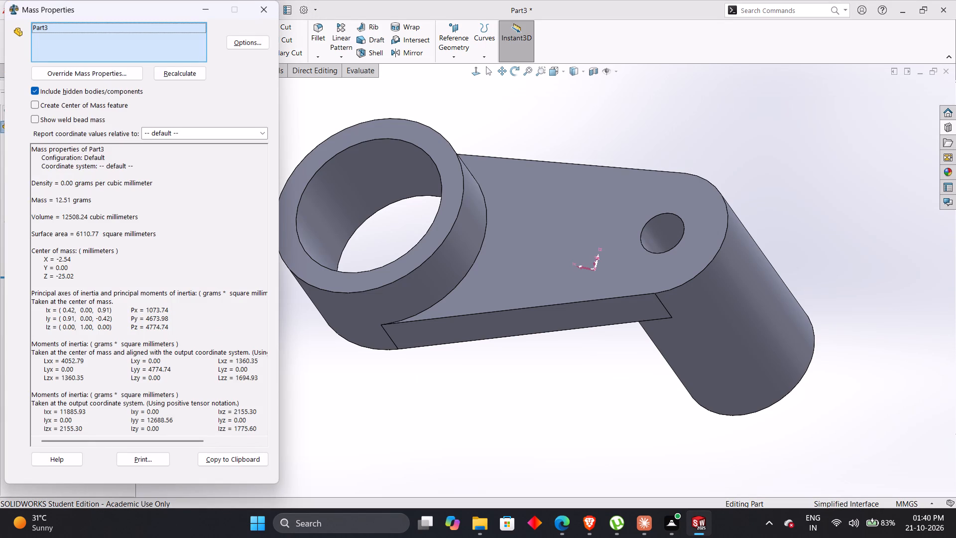
click(269, 11)
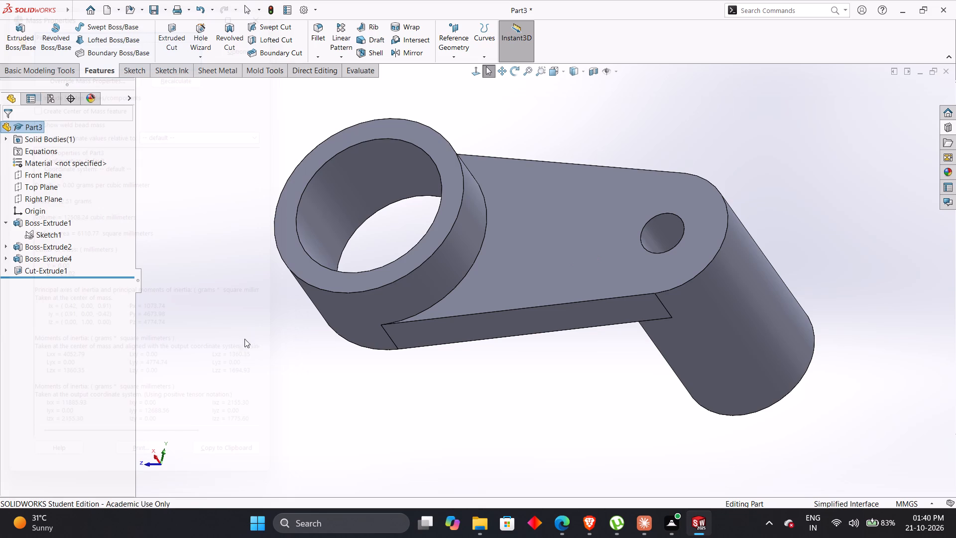
Save the part in the FUJI folder as "Offset Lever Arm with Hub and Pin Post", copying the name from the Claude chat.
middle_drag(282, 431, 282, 327)
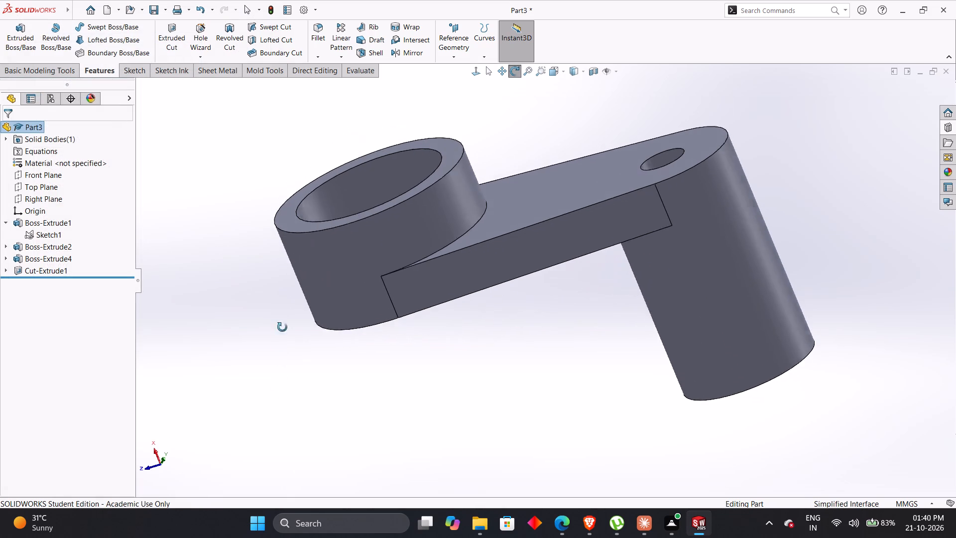
middle_drag(282, 327, 282, 321)
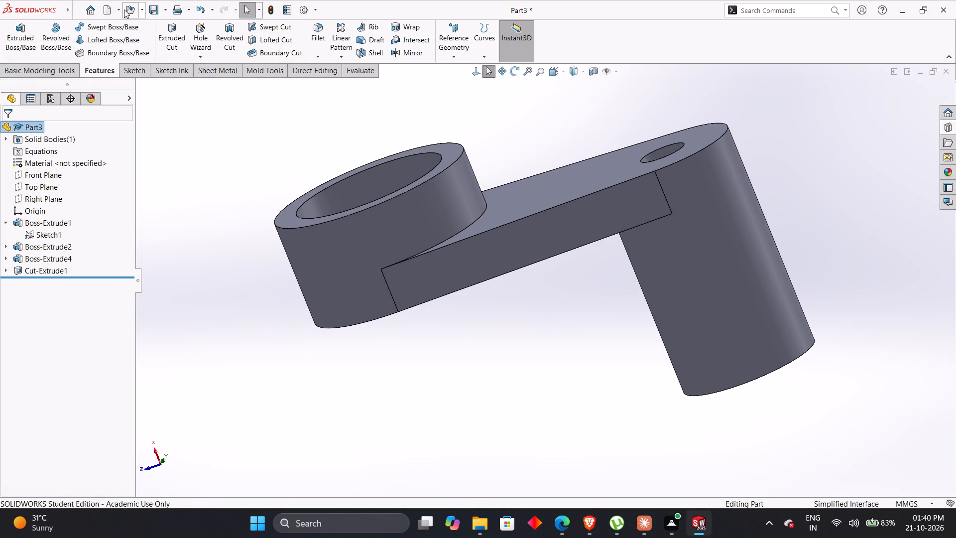
key(ctrl+s)
click(590, 527)
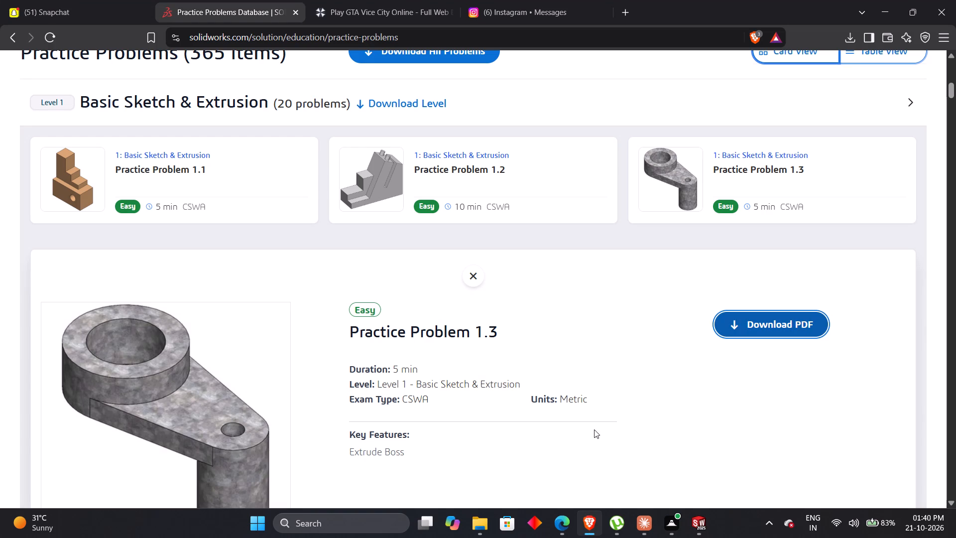
click(642, 527)
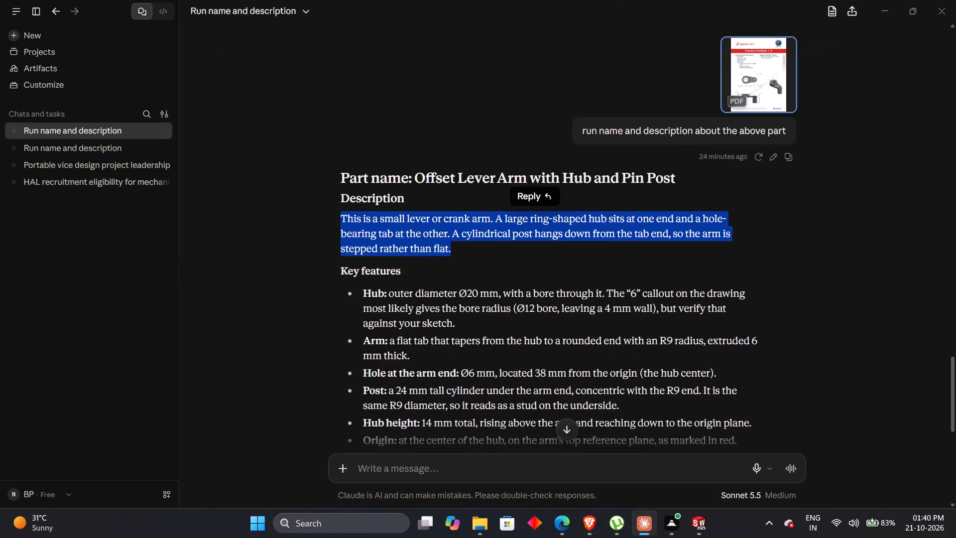
drag(412, 175, 676, 179)
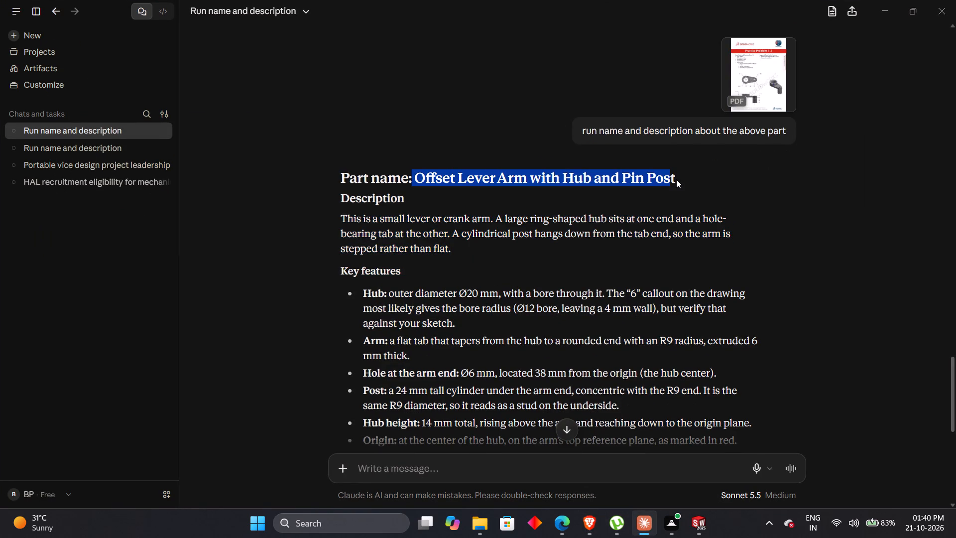
drag(676, 179, 679, 179)
key(ctrl+c)
click(697, 524)
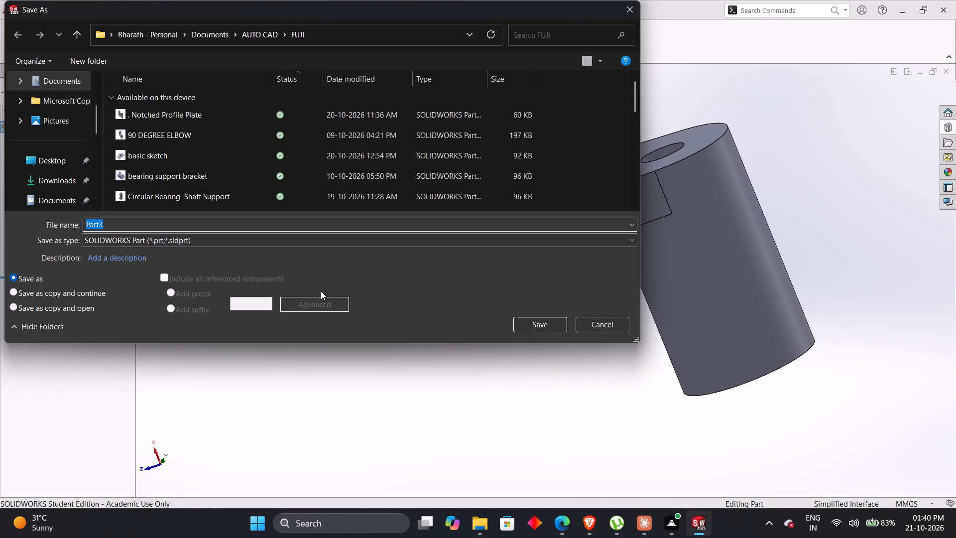
key(ctrl+v)
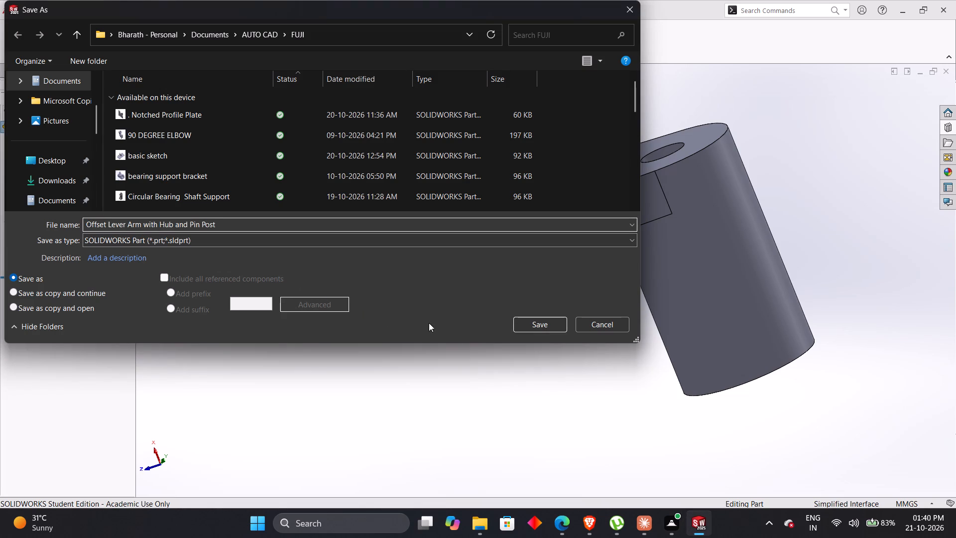
scroll(80, 177, down, 4)
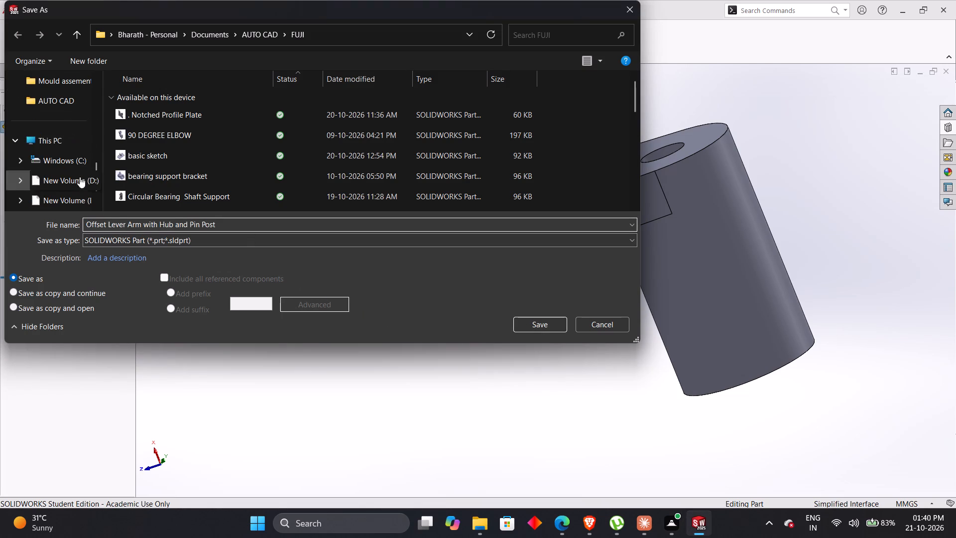
scroll(67, 104, up, 1)
click(67, 106)
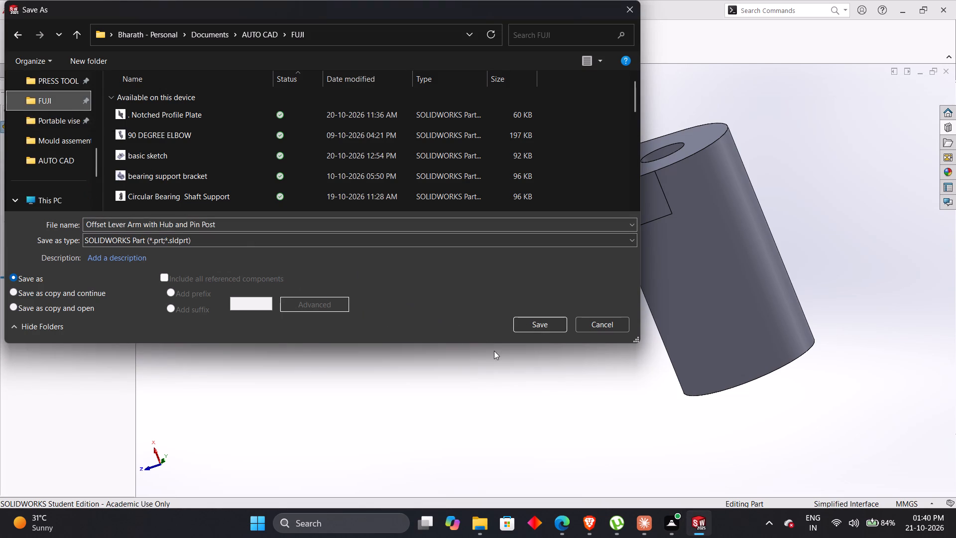
click(535, 326)
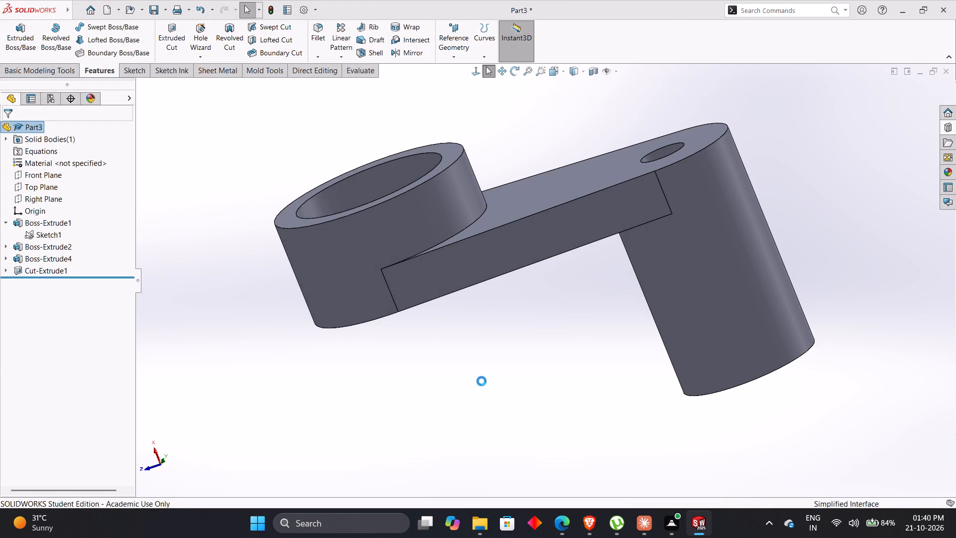
Create a new drawing from the saved lever arm part.
click(117, 3)
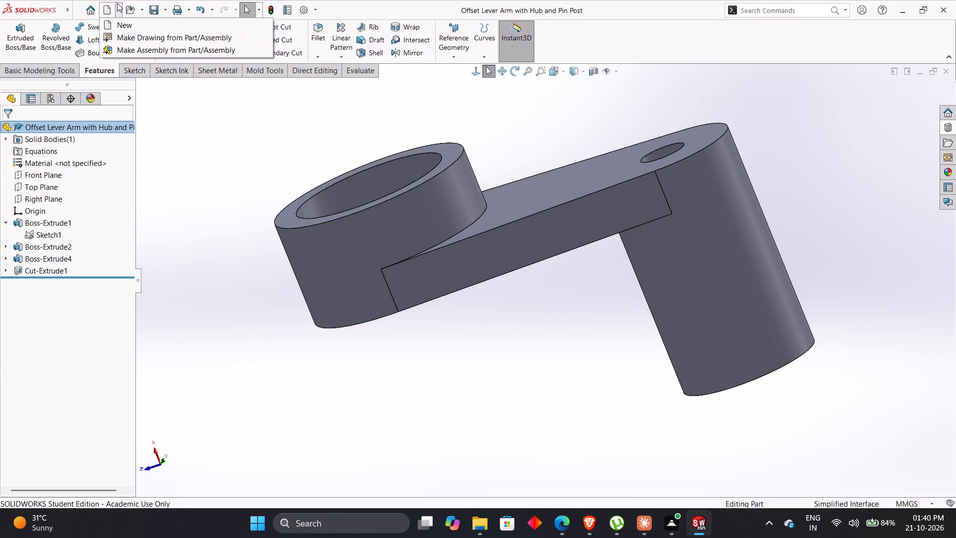
click(118, 36)
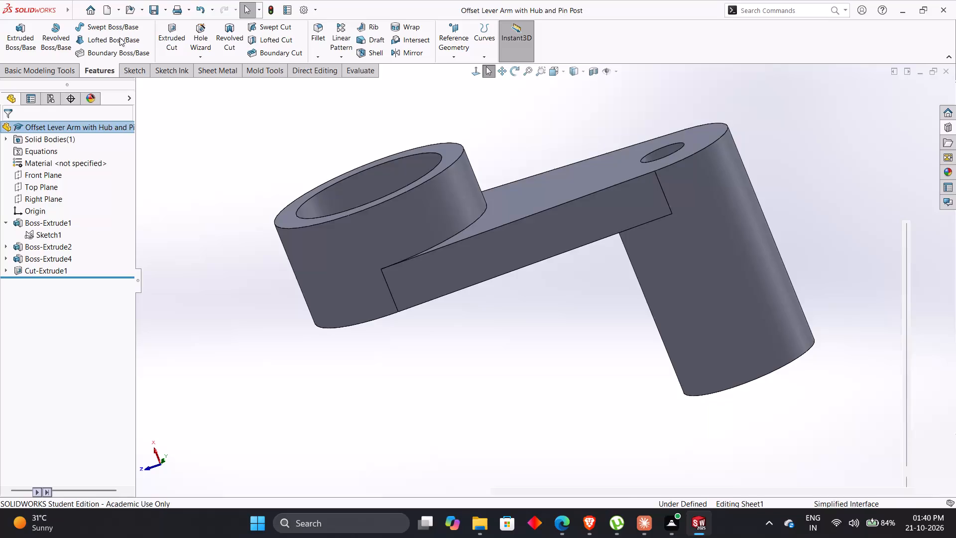
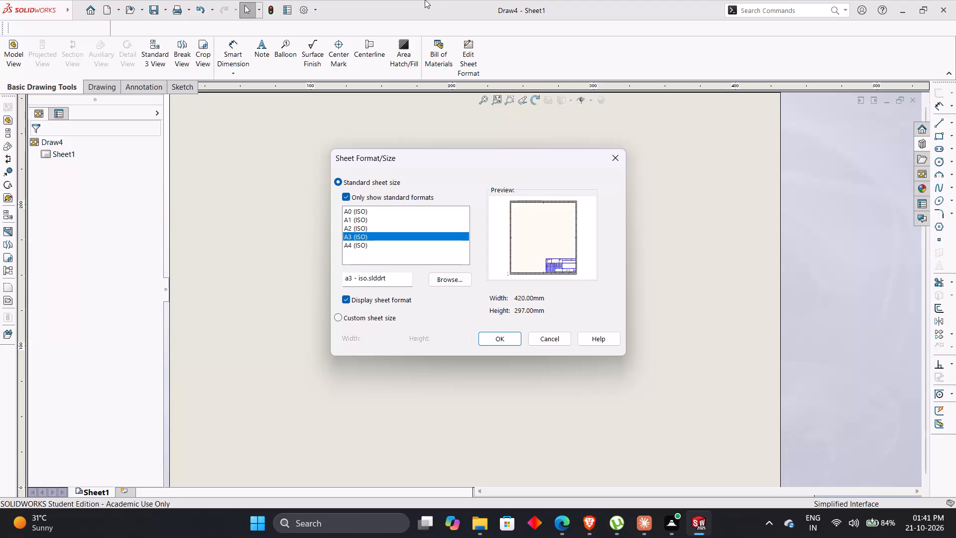
Set the new drawing's sheet to the standard A3 (ISO) size with the sheet format displayed.
right_click(425, 0)
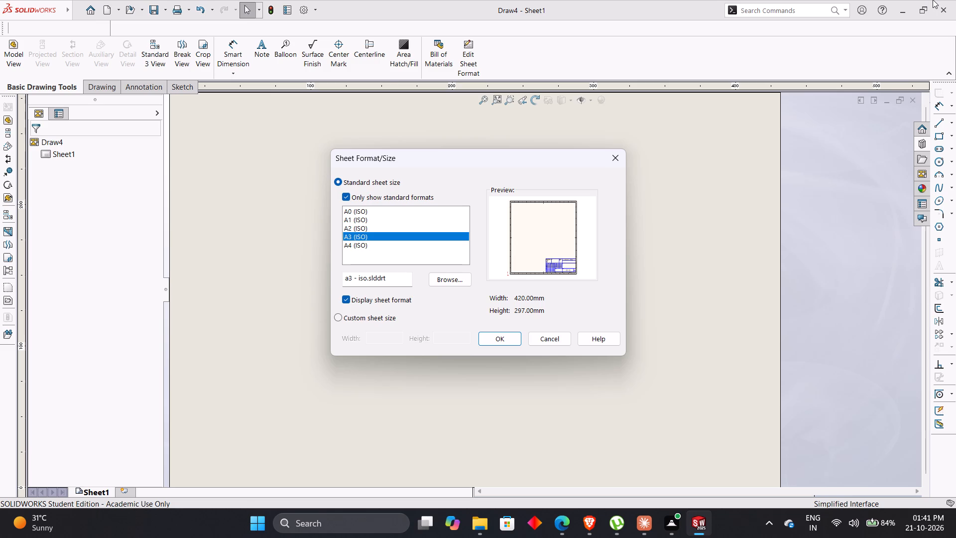
click(933, 0)
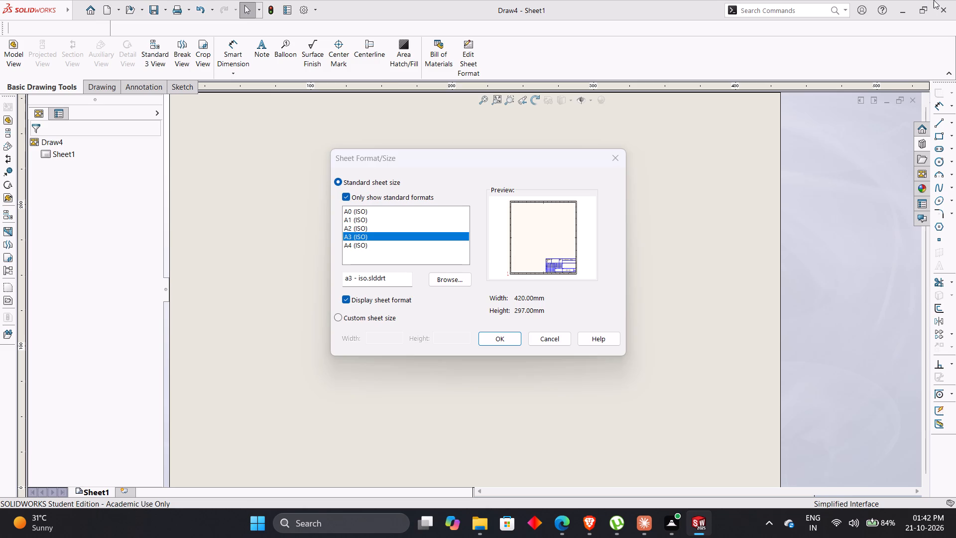
click(934, 0)
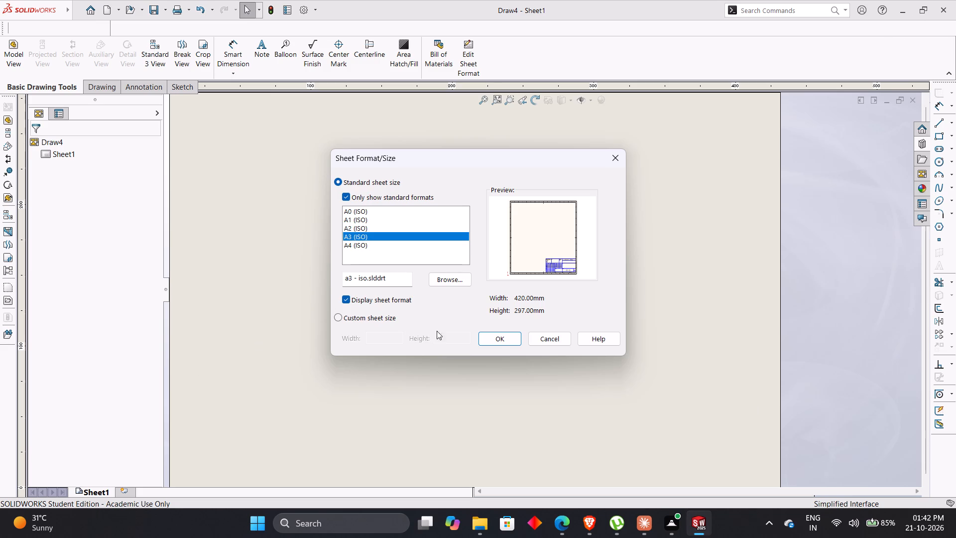
click(496, 339)
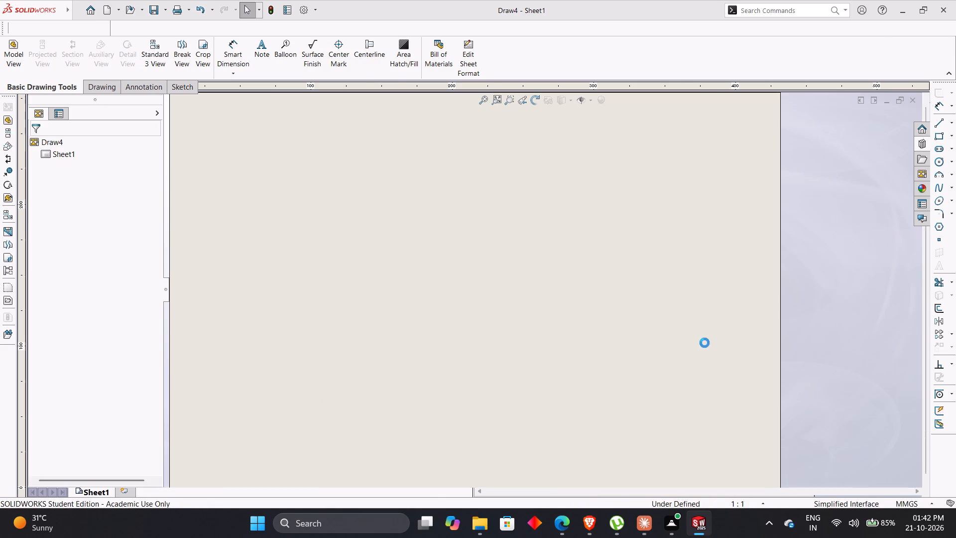
Check the view layout in the practice PDF, place the part's Left view on the sheet's lower left, and project one view above it.
key(alt+Tab)
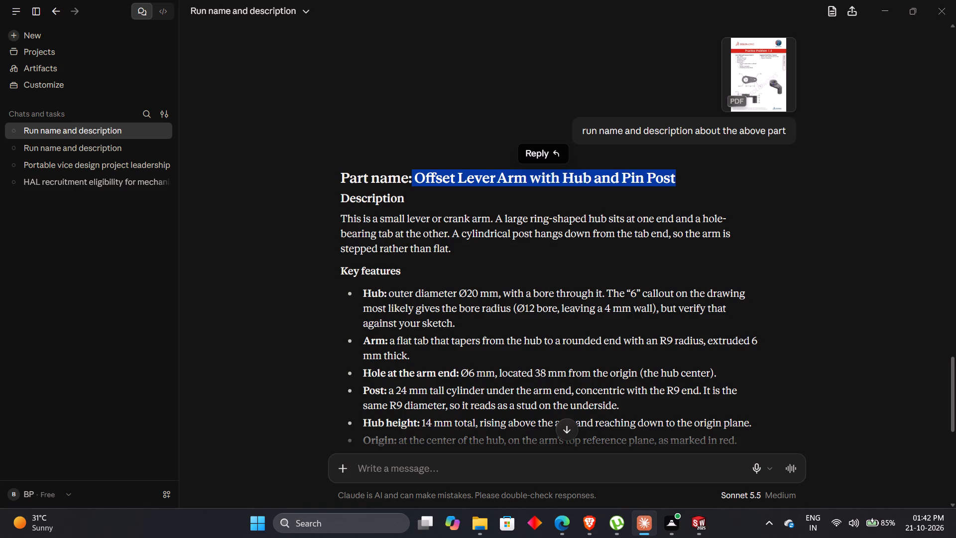
key(alt+Tab)
click(556, 520)
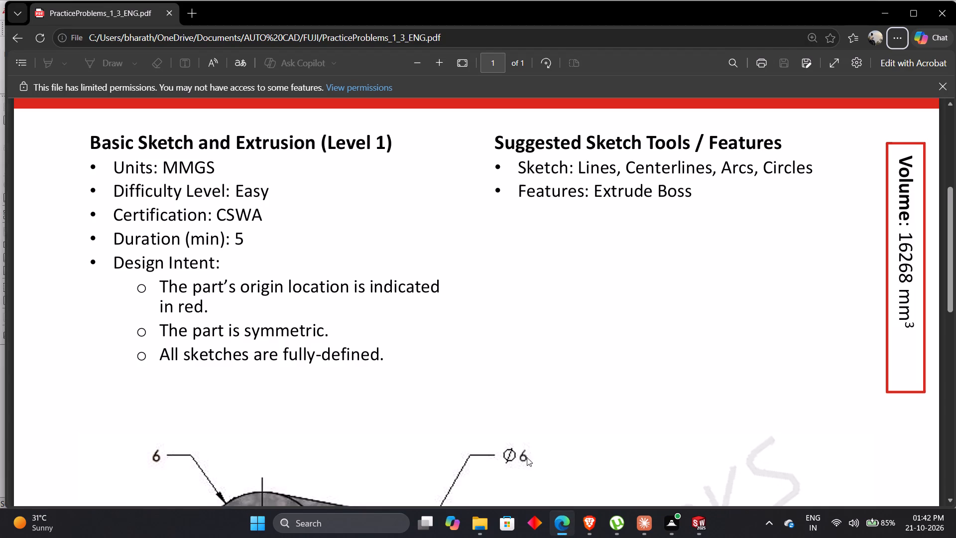
scroll(488, 389, down, 7)
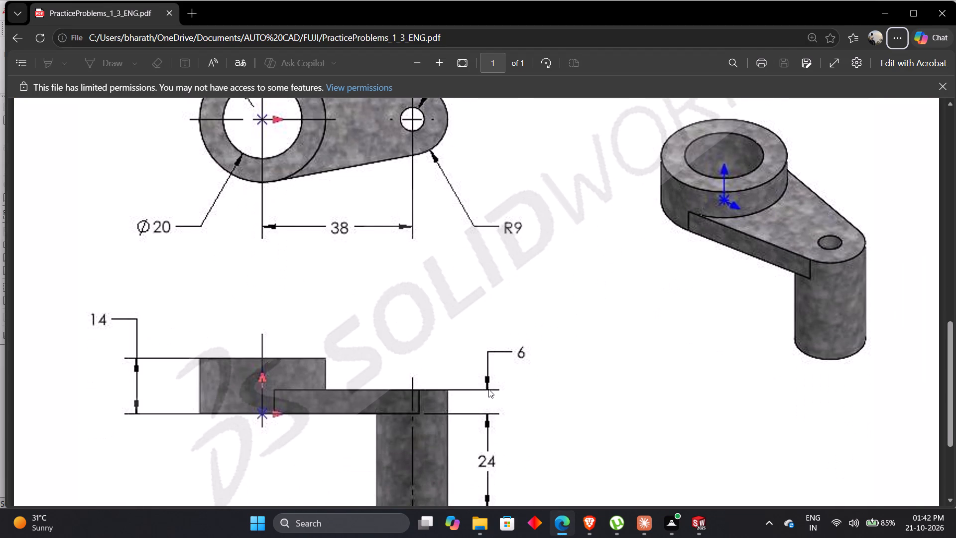
key(alt+Tab)
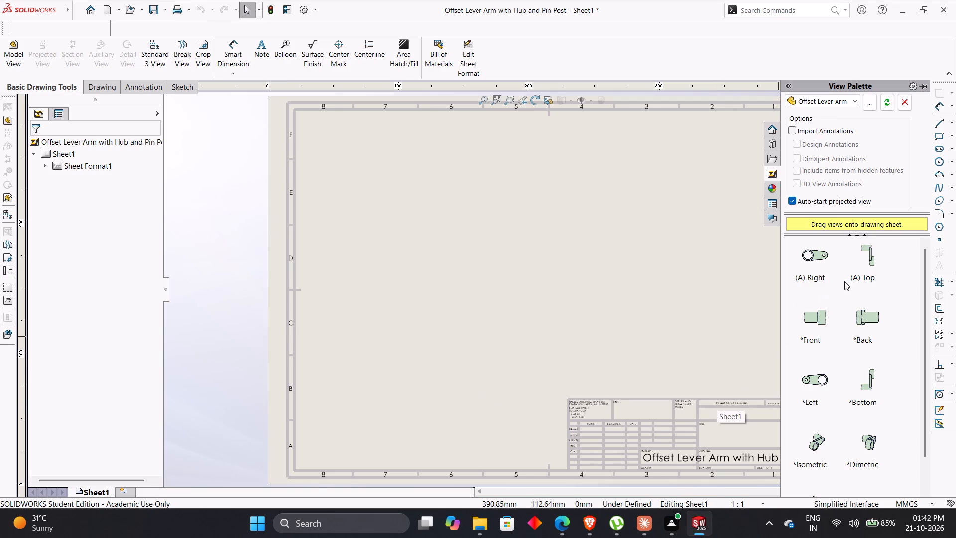
scroll(829, 403, down, 1)
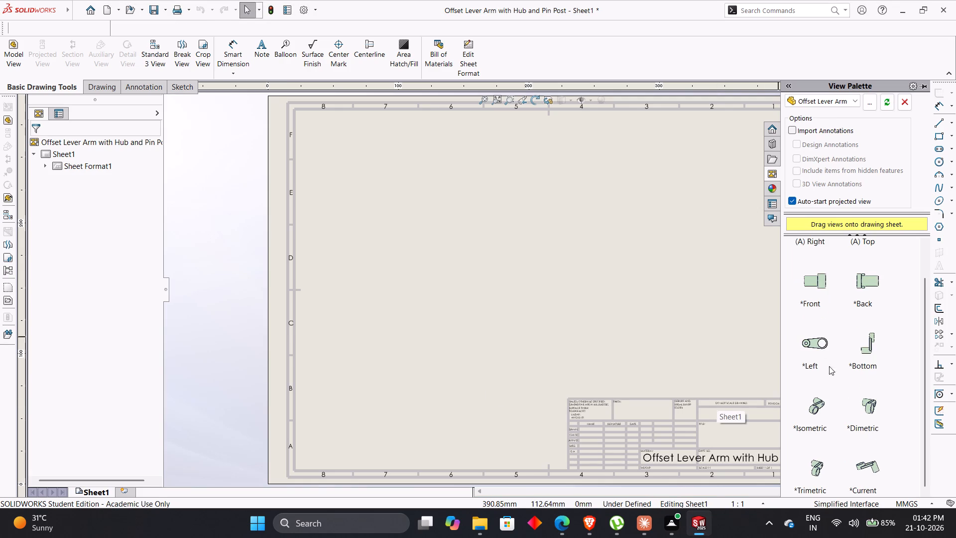
drag(816, 344, 527, 331)
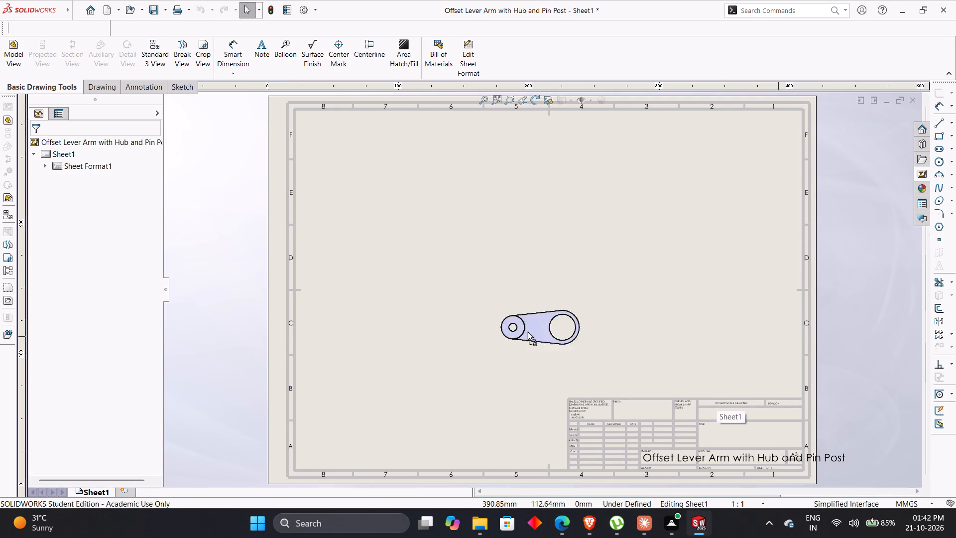
drag(527, 331, 399, 351)
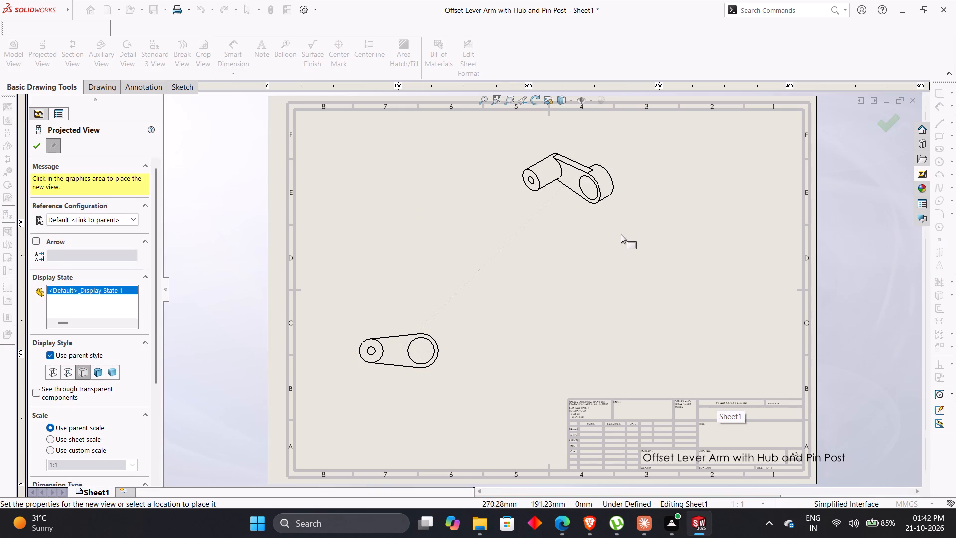
click(400, 223)
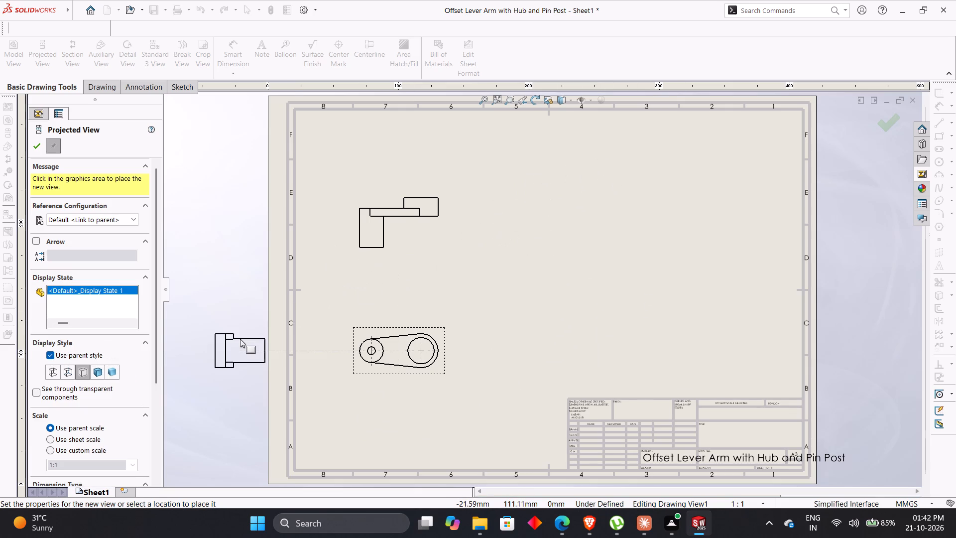
key(Escape)
key(Escape)
key(Escape)
key(Escape)
Set the upper projected view to a custom scale of 2:1.
click(369, 368)
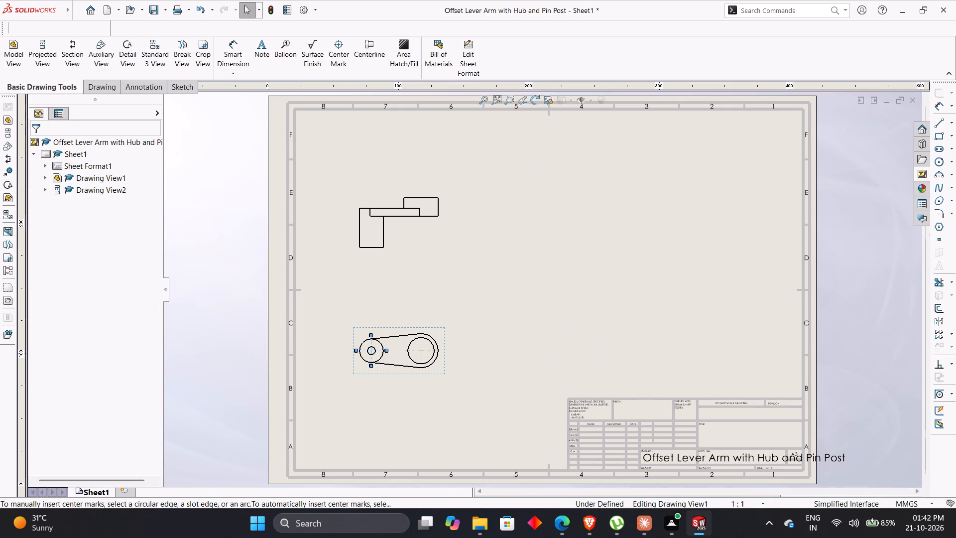
ctrl+click(402, 246)
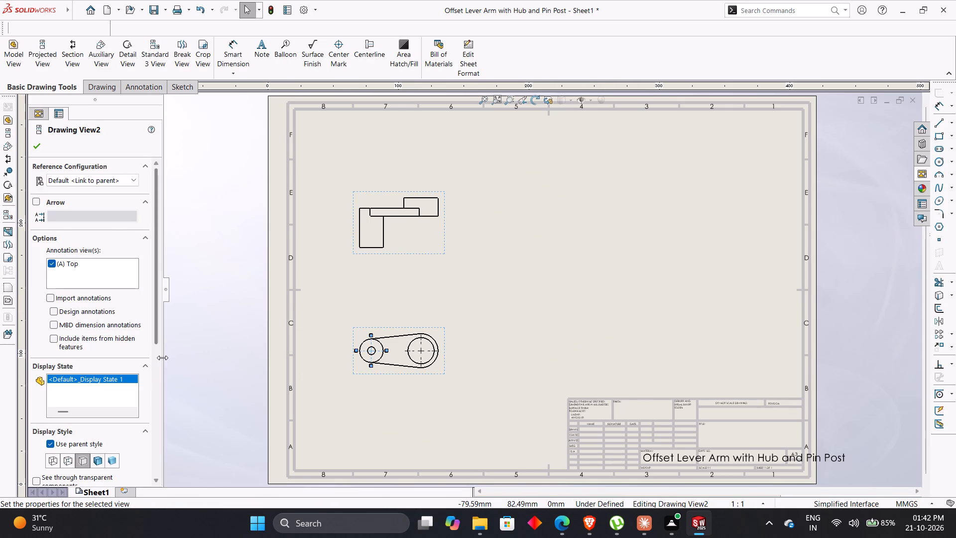
drag(159, 358, 165, 429)
drag(157, 406, 158, 386)
click(58, 331)
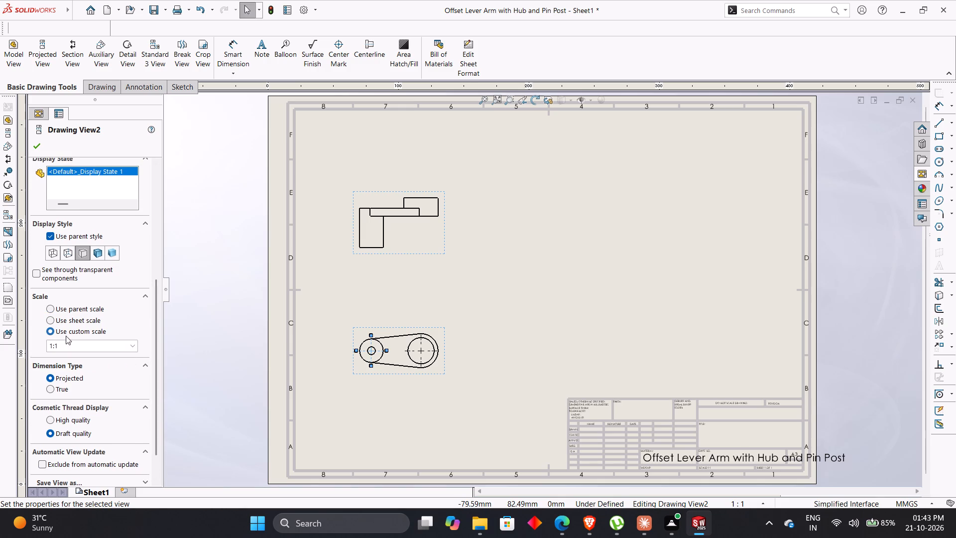
click(129, 346)
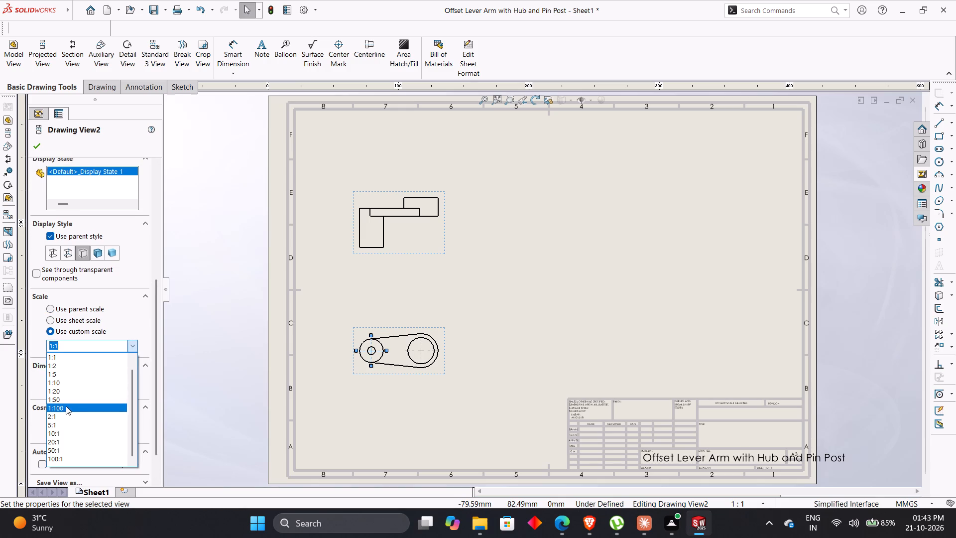
click(62, 416)
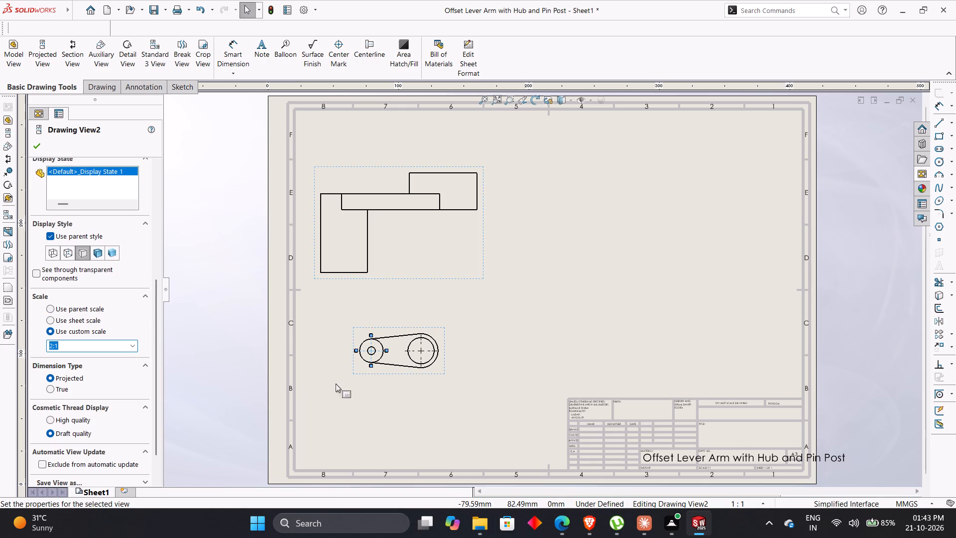
Set the lower base view of the lever arm to a custom scale of 2:1.
click(441, 367)
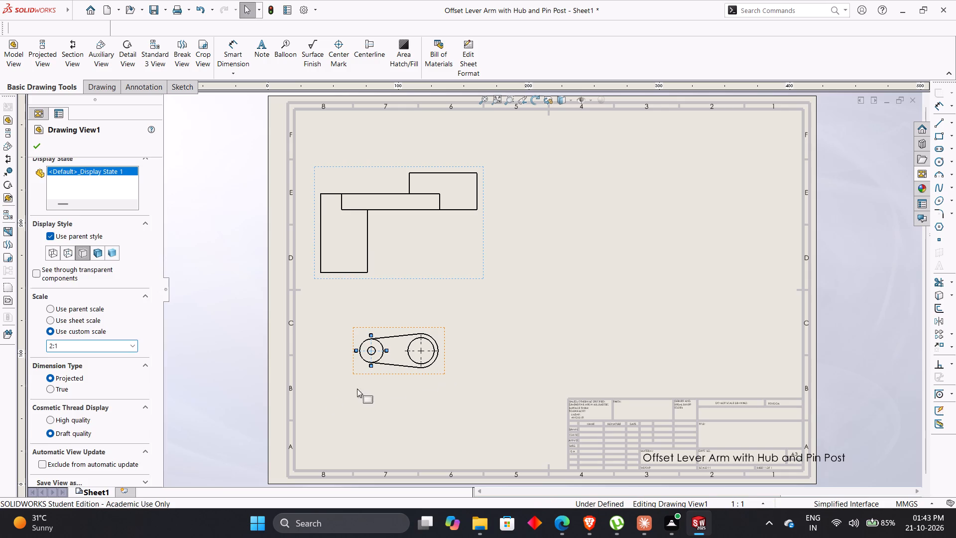
drag(162, 355, 160, 414)
drag(160, 413, 158, 443)
click(57, 307)
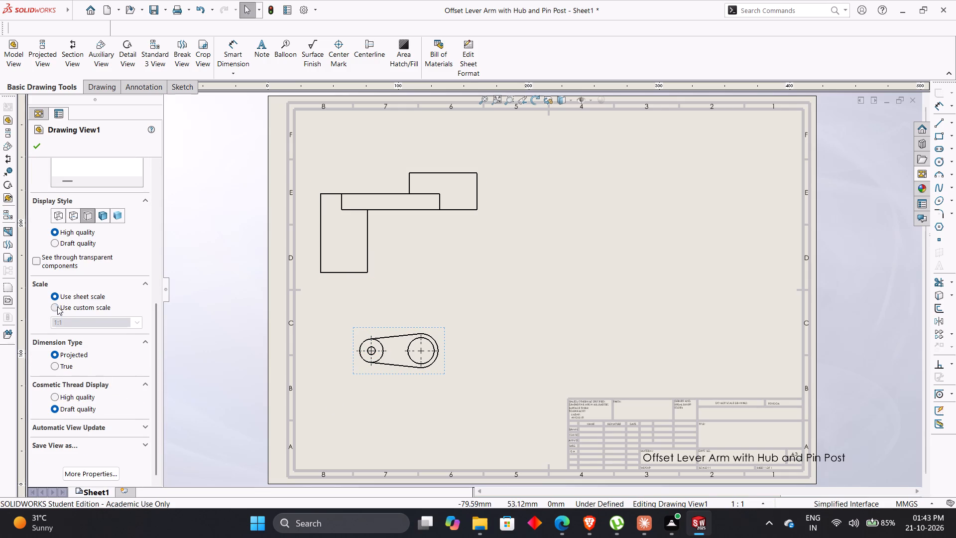
click(140, 324)
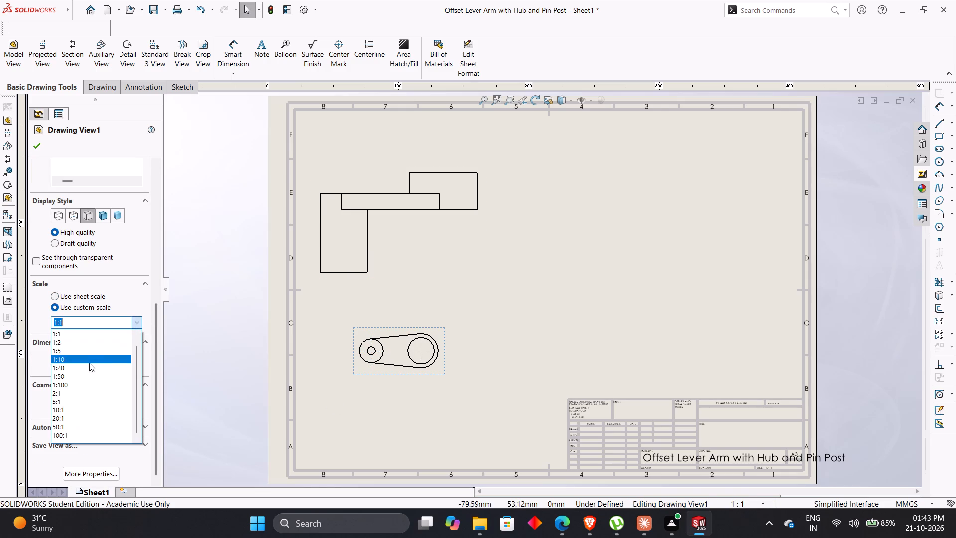
click(70, 393)
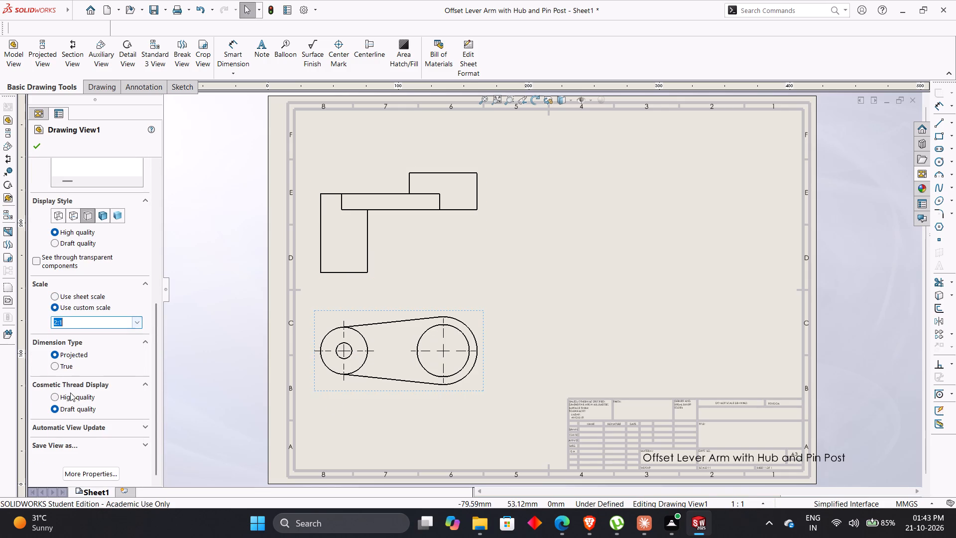
click(572, 280)
Add diameter dimensions to the pin hole, the post's outer circle and the hub bore in the lower view, consulting the PDF.
scroll(561, 297, up, 2)
scroll(508, 333, down, 2)
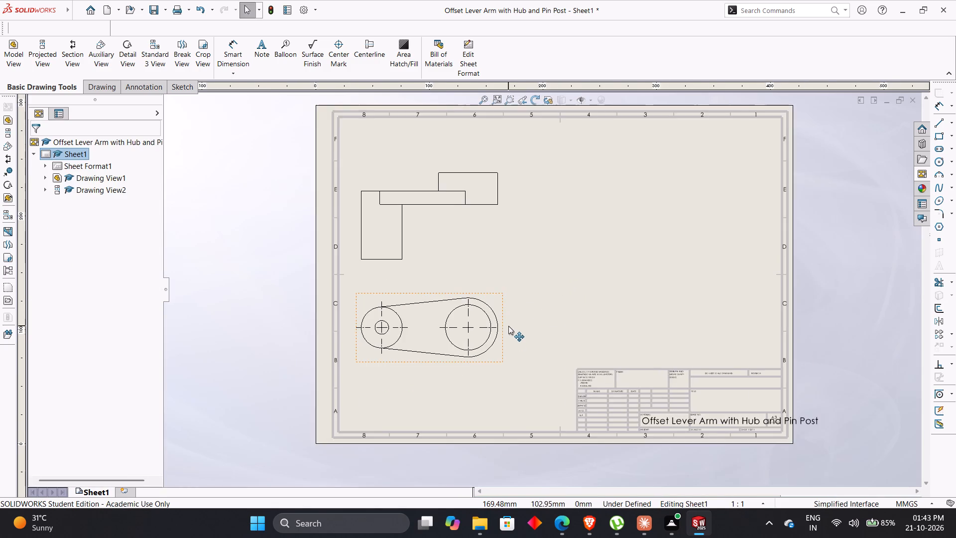
scroll(508, 324, down, 3)
key(Escape)
key(Escape)
key(Escape)
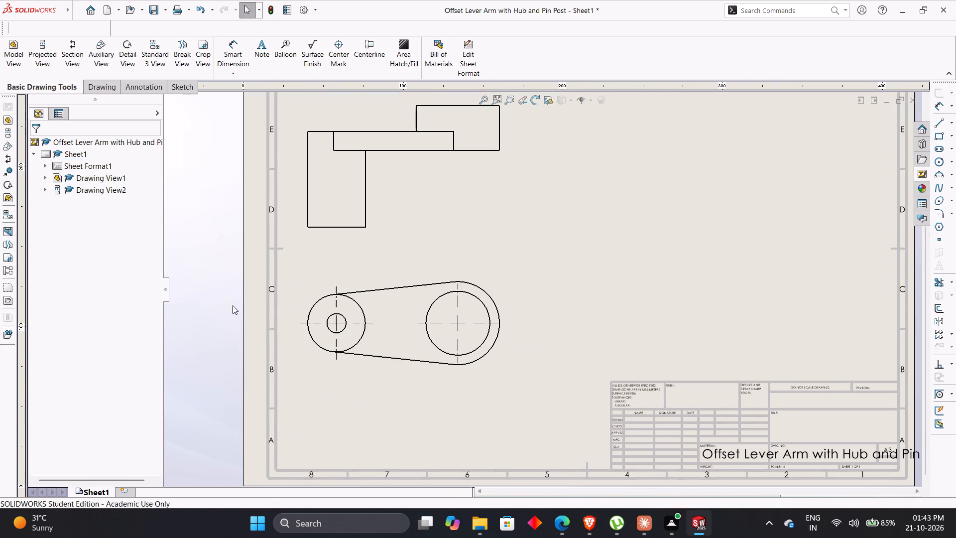
right_drag(235, 322, 228, 222)
key(alt+Tab)
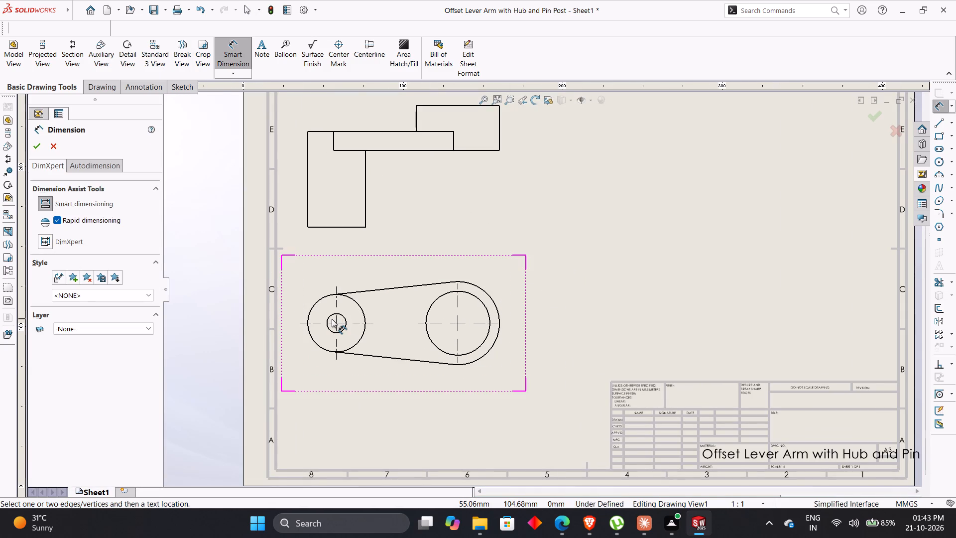
scroll(340, 302, up, 2)
key(alt+Tab)
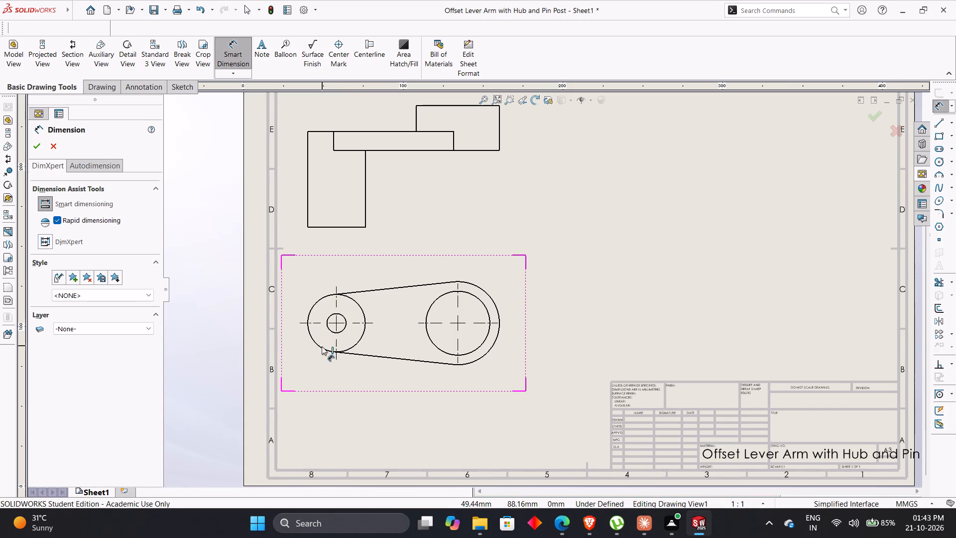
click(331, 330)
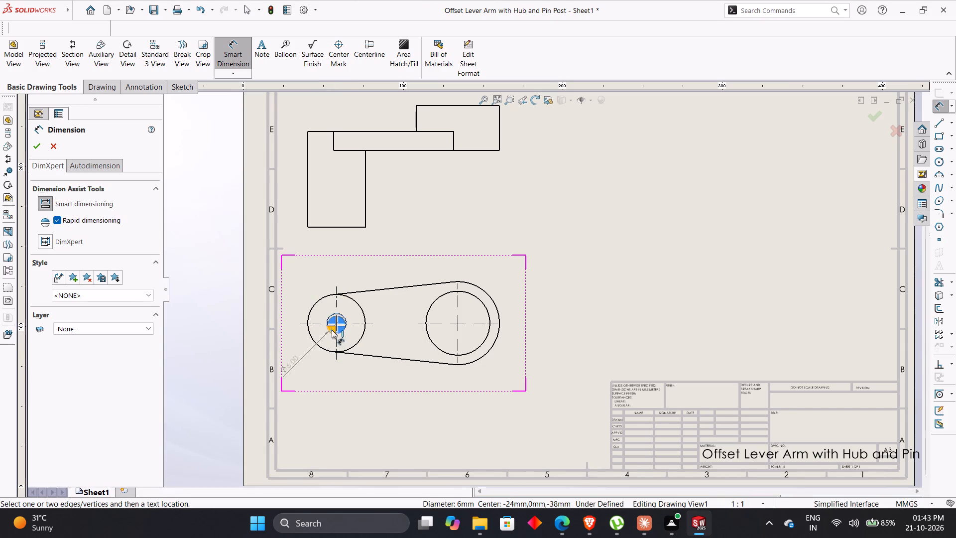
click(316, 373)
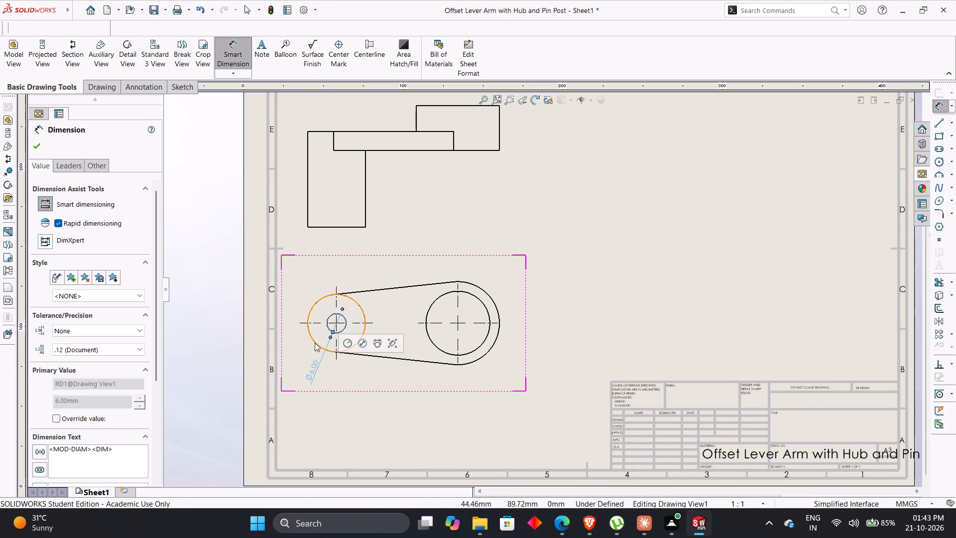
click(315, 343)
click(297, 363)
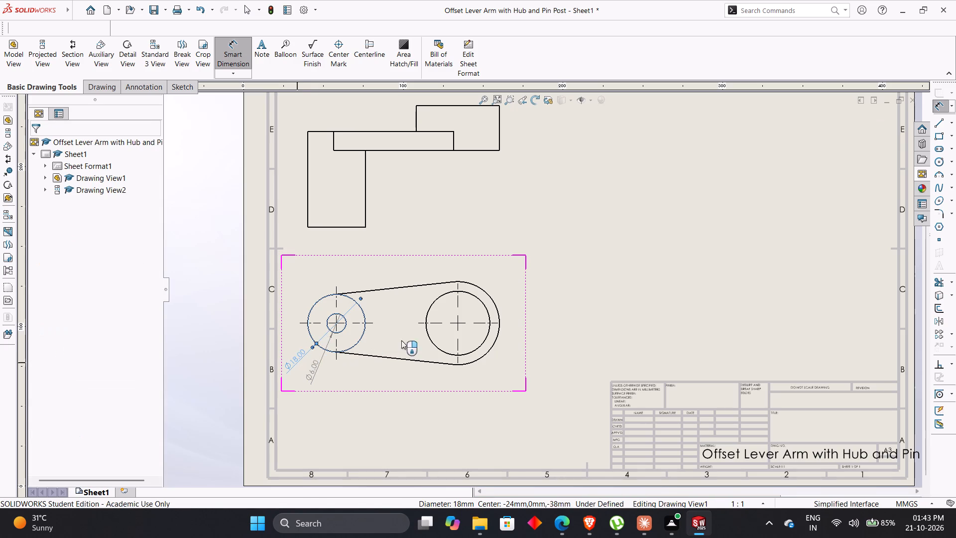
click(487, 310)
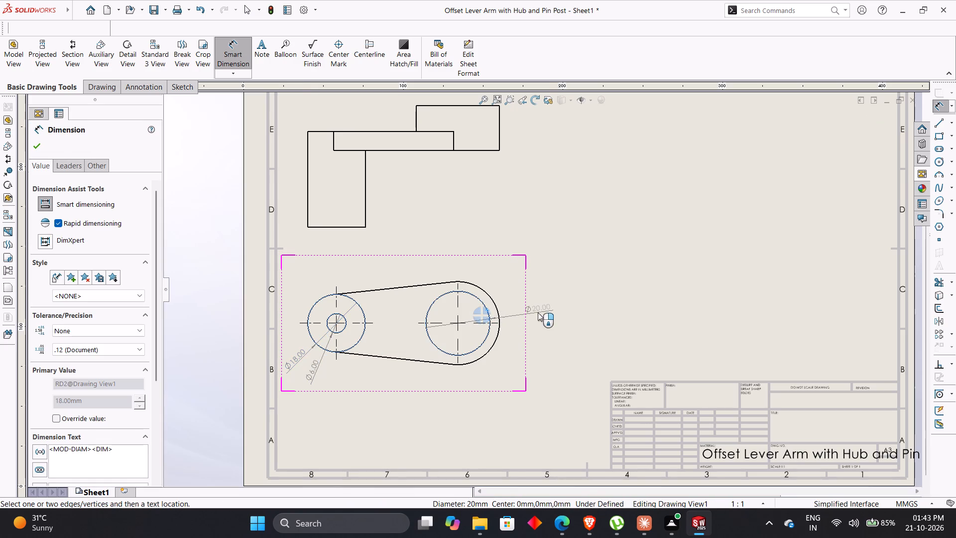
click(549, 309)
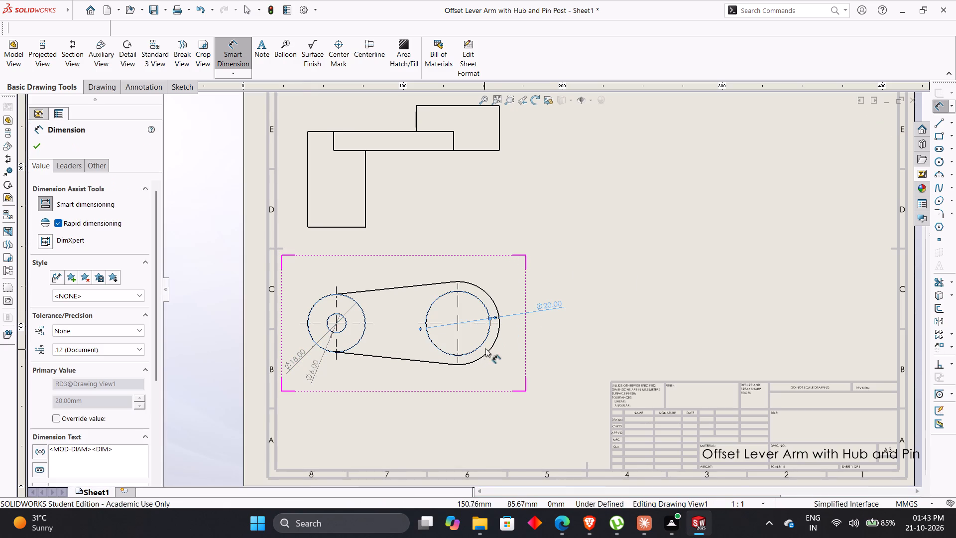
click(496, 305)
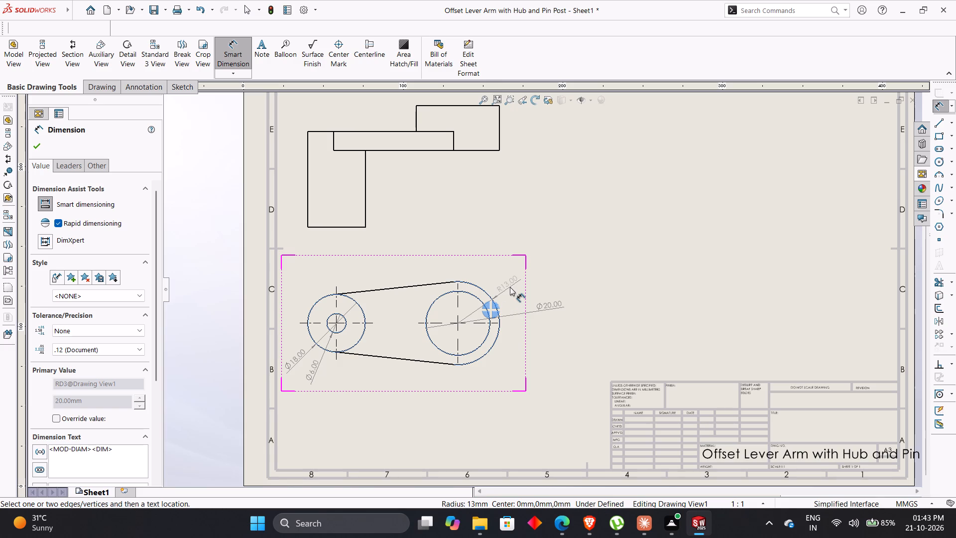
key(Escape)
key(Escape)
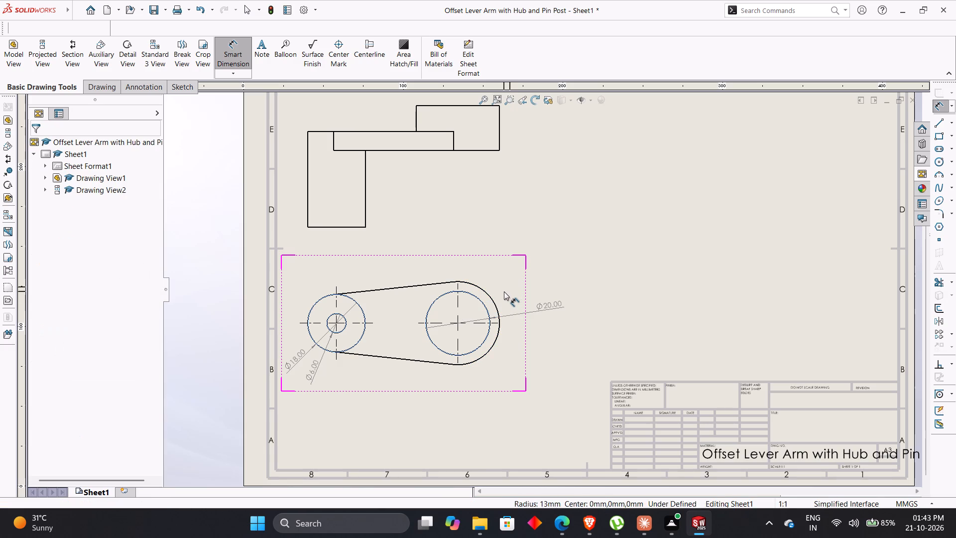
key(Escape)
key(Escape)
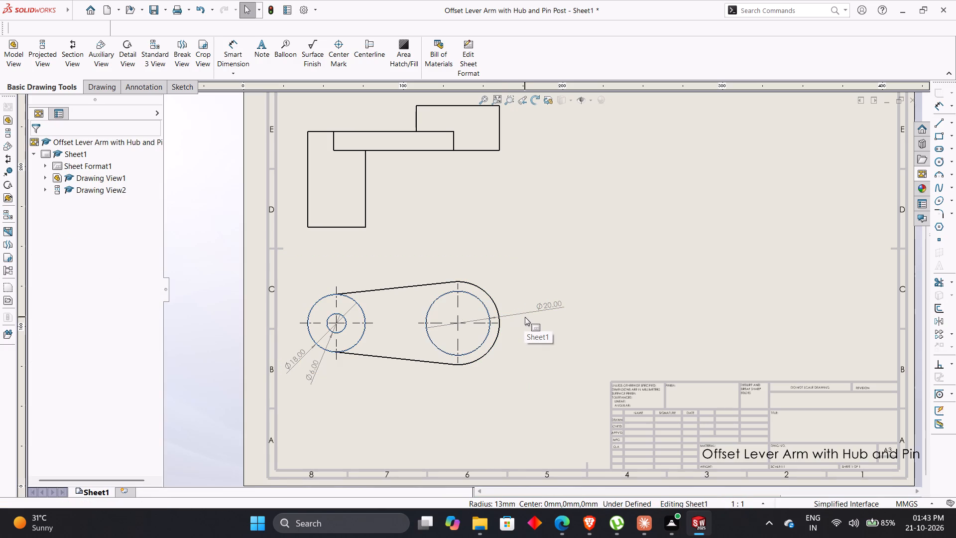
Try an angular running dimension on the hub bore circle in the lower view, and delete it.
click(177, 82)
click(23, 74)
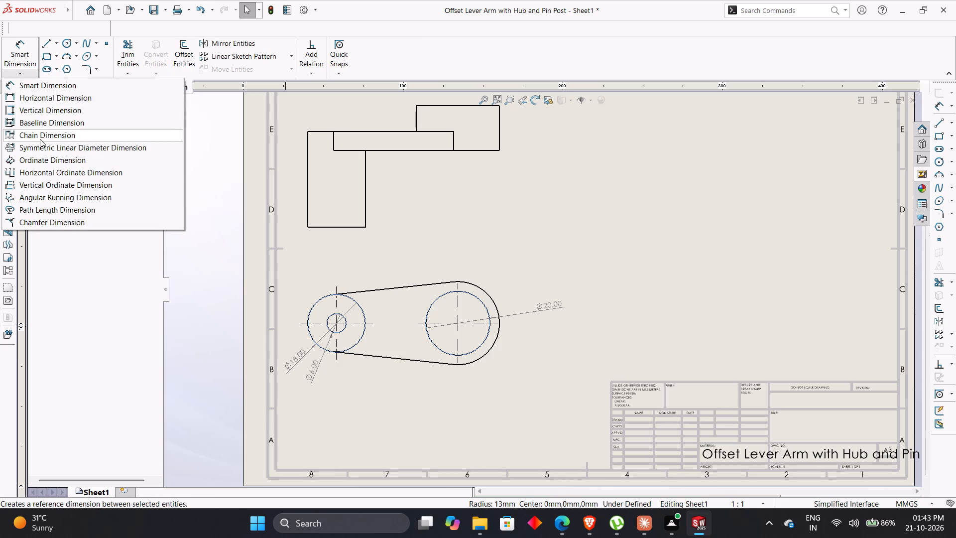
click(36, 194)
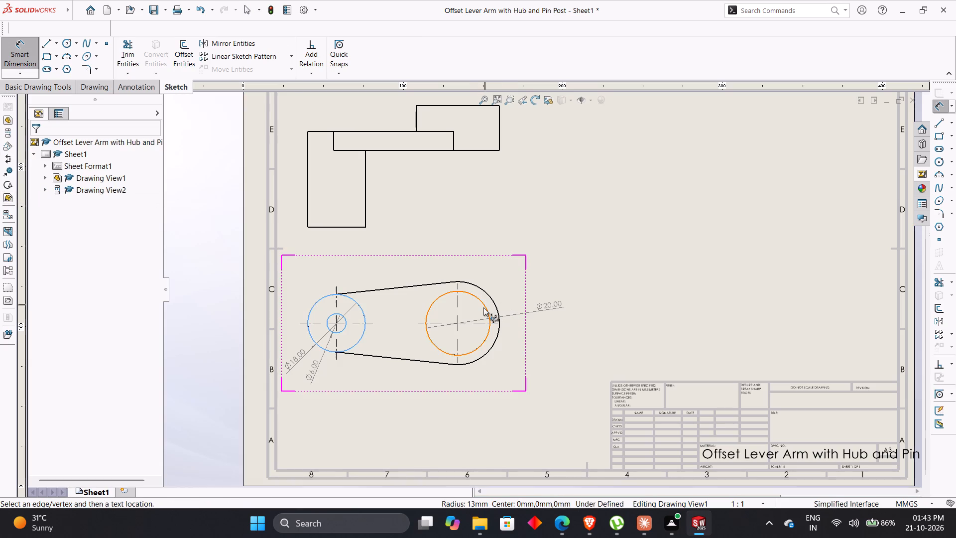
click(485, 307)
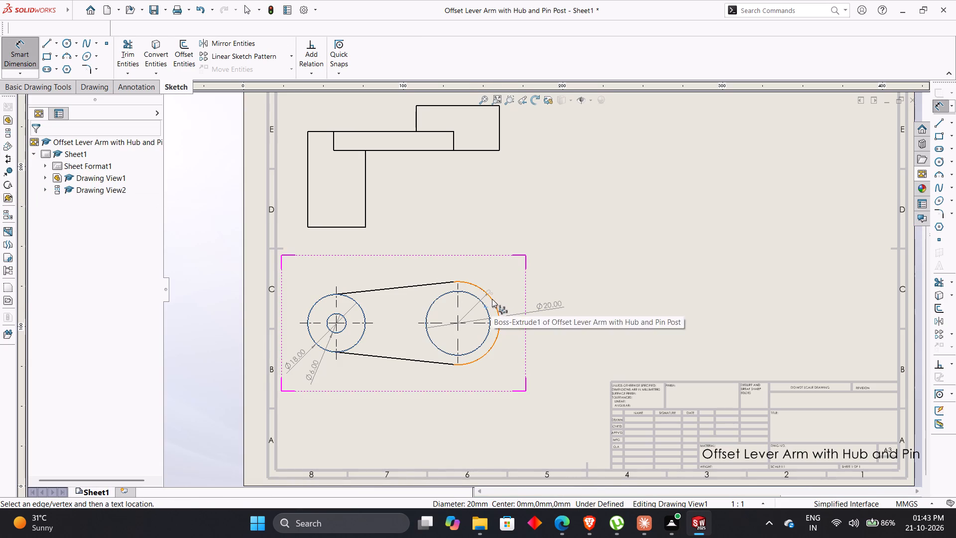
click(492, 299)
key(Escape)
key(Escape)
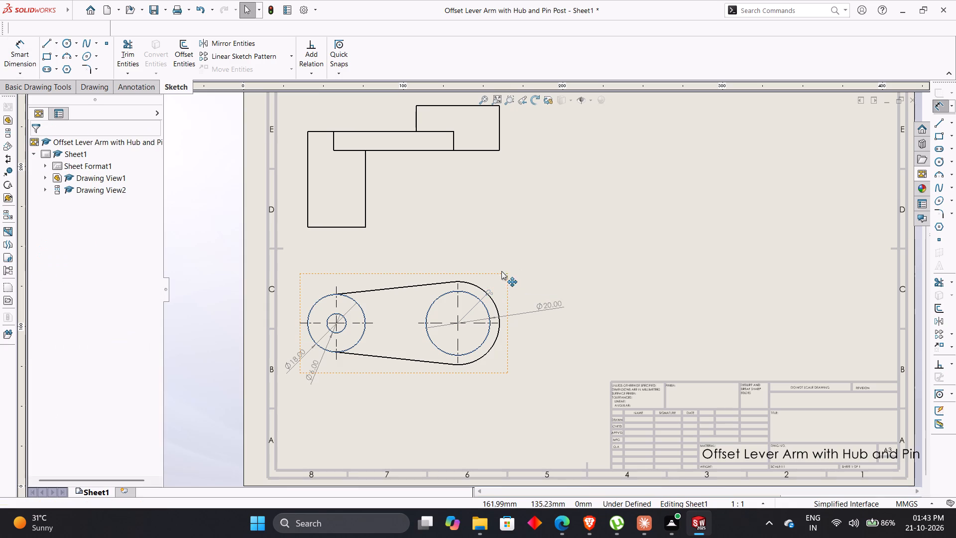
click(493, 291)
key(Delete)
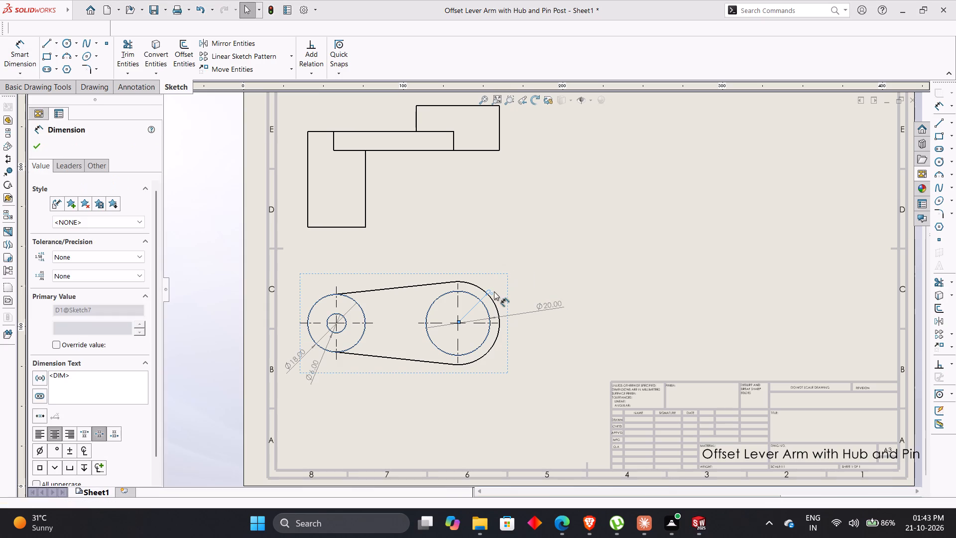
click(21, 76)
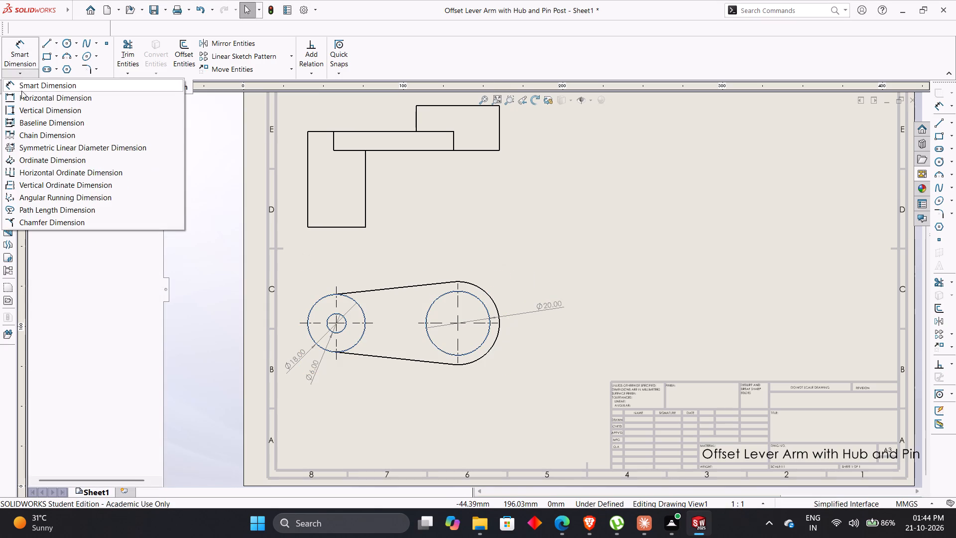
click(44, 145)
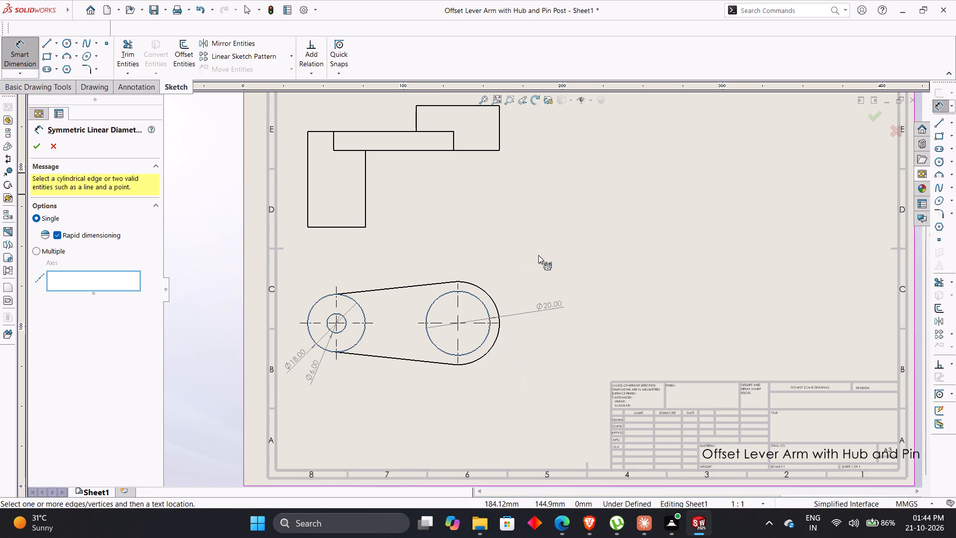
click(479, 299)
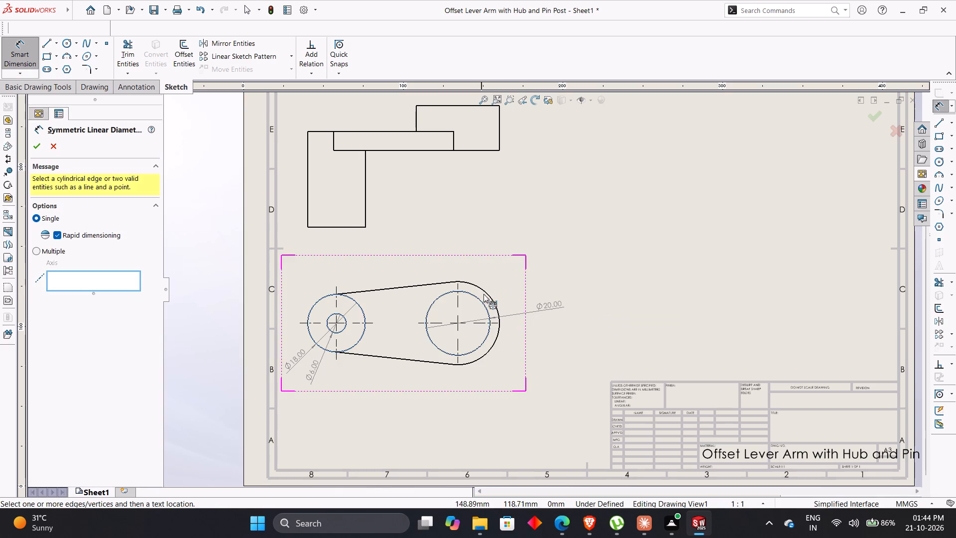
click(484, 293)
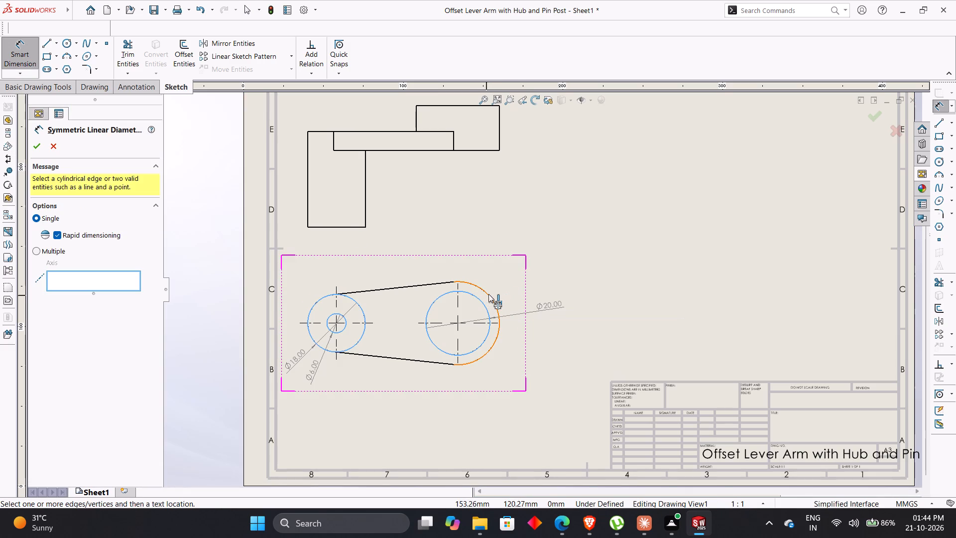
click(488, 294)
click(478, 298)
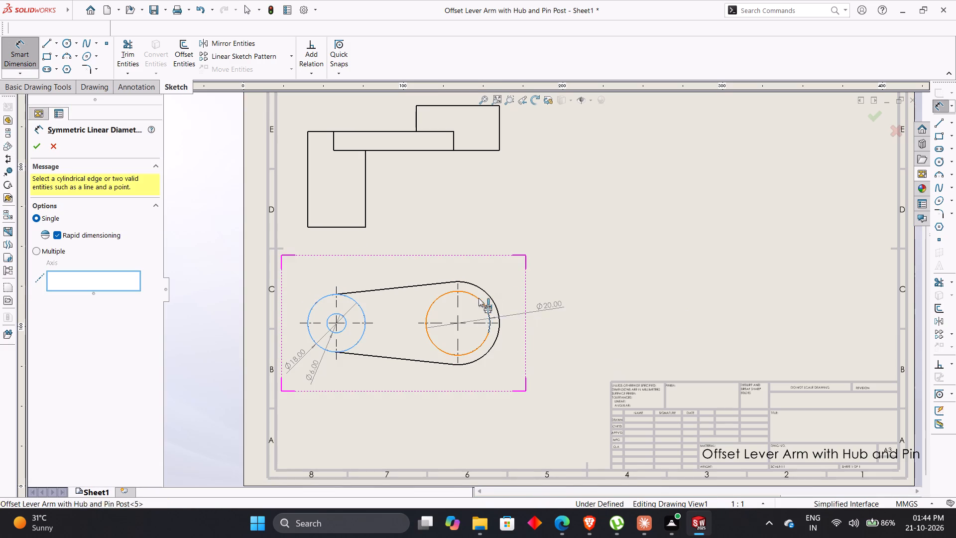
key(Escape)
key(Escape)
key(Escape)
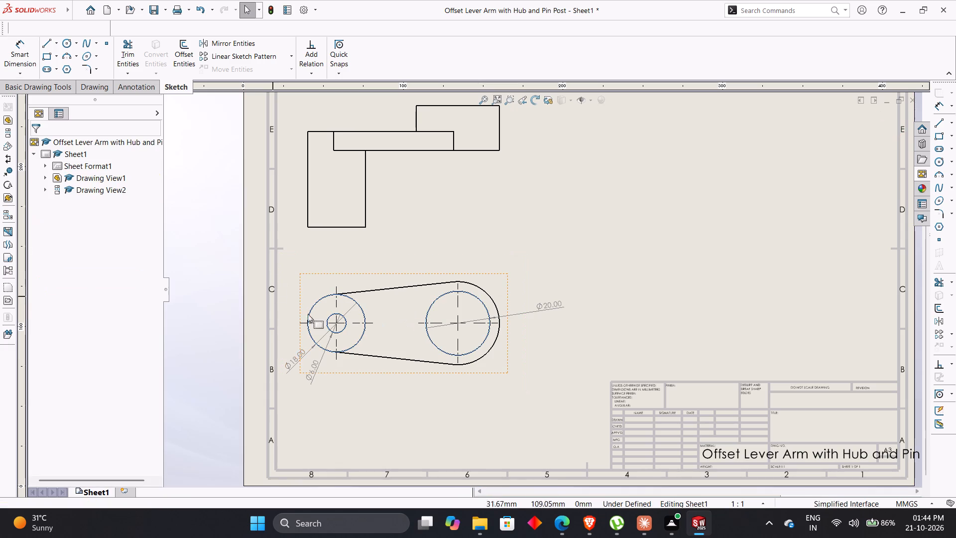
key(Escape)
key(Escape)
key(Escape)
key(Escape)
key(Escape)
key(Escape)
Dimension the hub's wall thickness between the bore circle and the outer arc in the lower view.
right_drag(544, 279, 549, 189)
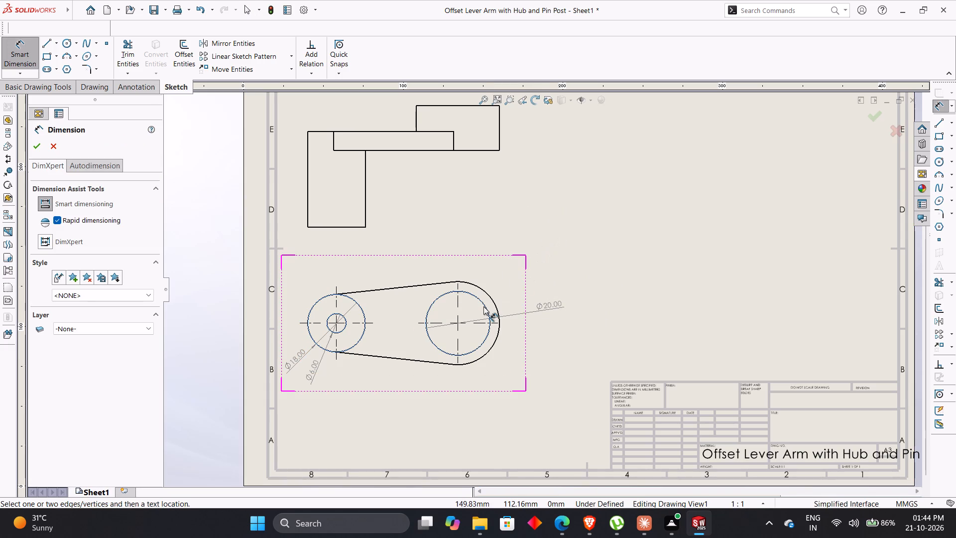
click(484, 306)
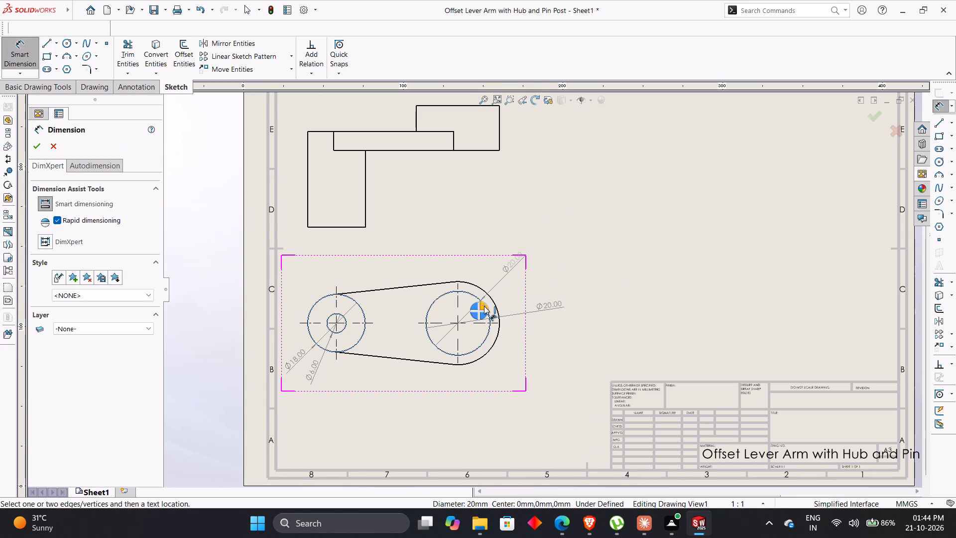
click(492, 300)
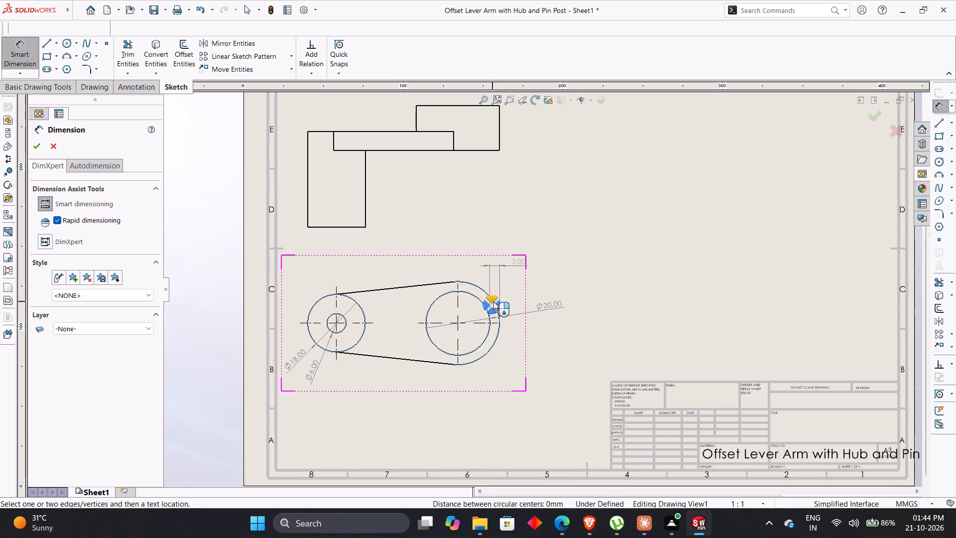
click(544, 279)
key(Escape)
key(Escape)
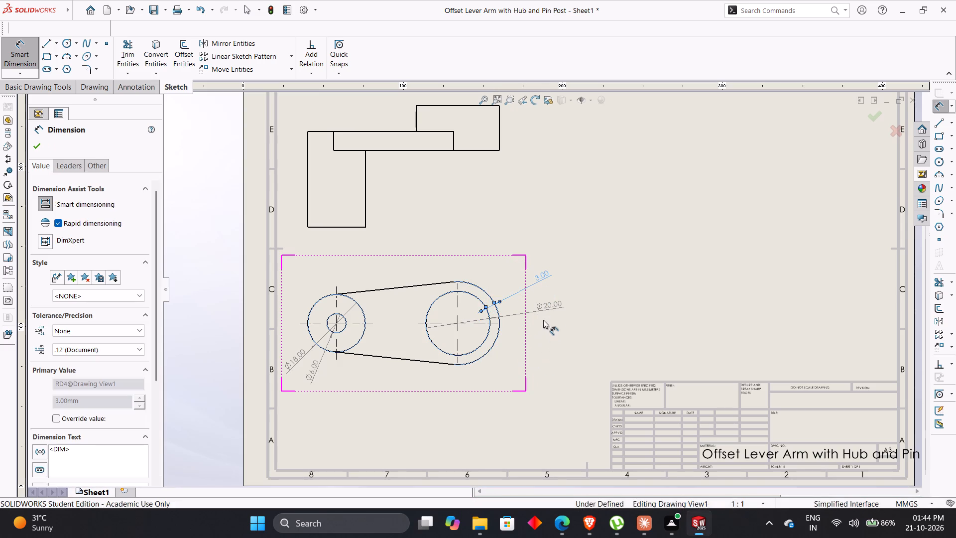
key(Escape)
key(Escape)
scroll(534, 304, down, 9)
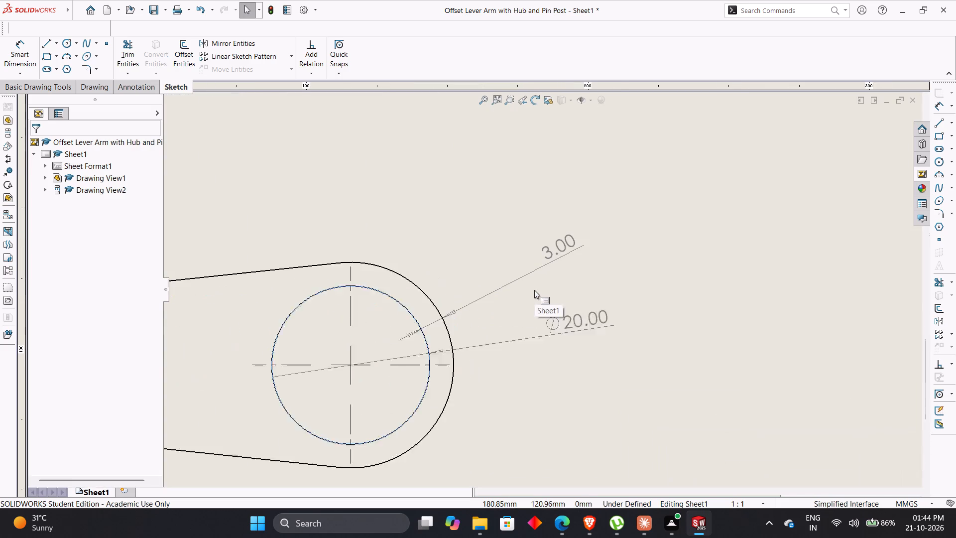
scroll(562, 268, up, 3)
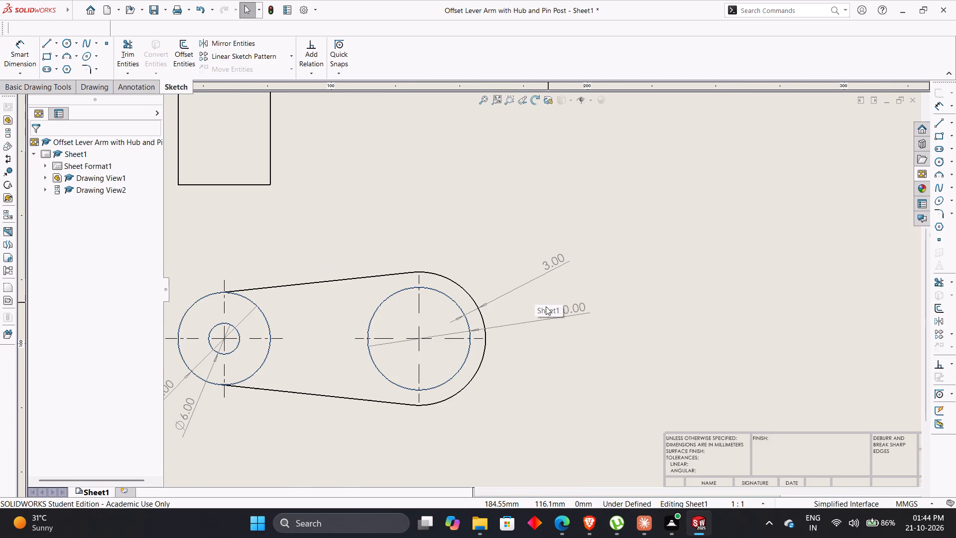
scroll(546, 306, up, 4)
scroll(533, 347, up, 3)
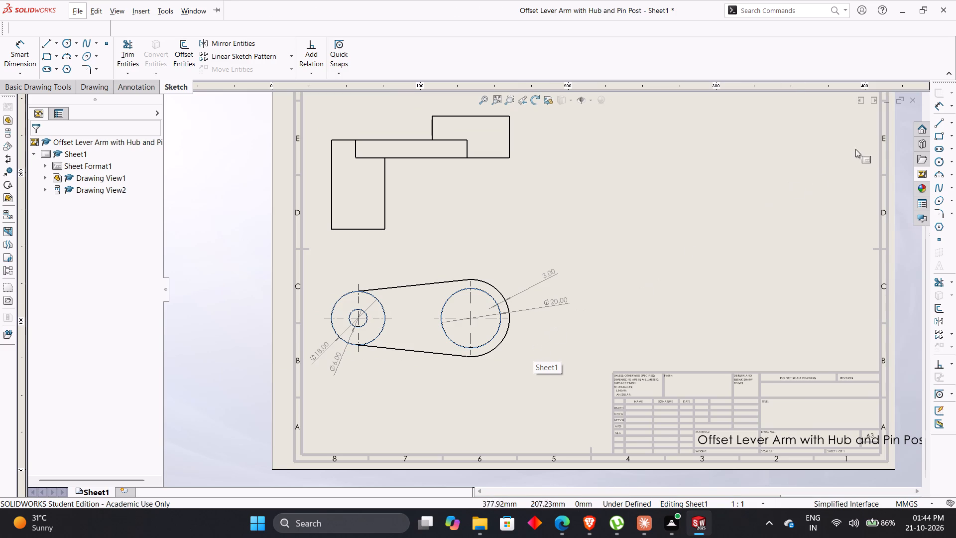
Close the drawing without saving it and return to the lever arm part.
click(914, 98)
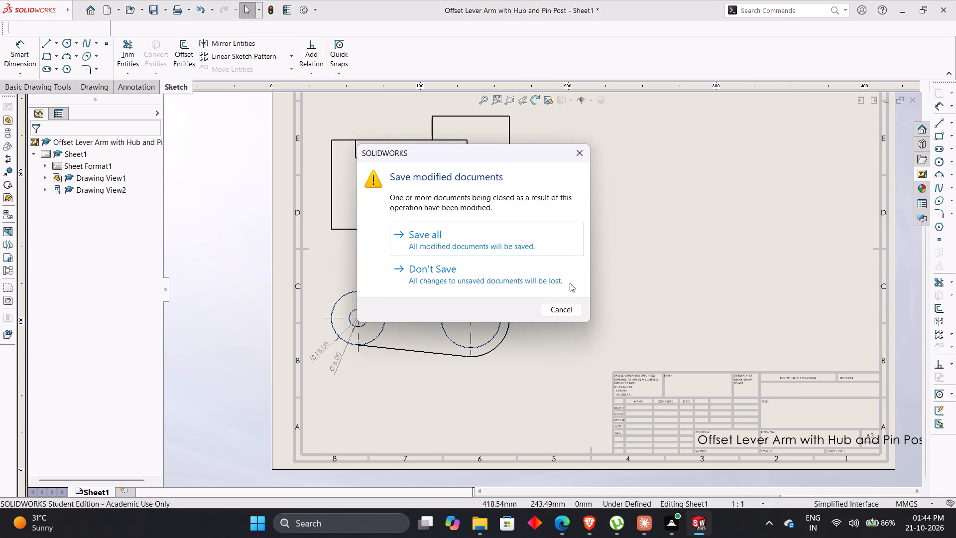
click(514, 277)
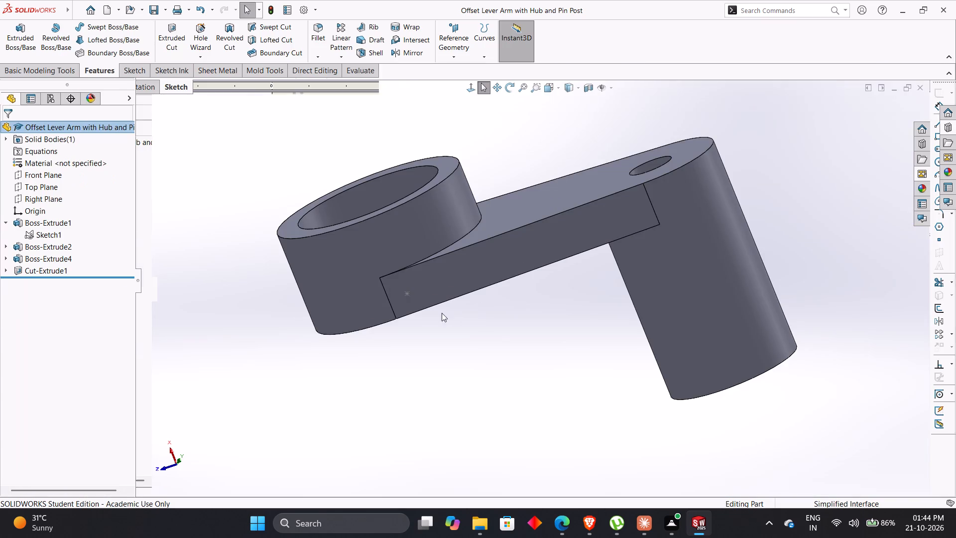
Open Sketch1 of Boss-Extrude1 for editing.
middle_drag(354, 328, 380, 418)
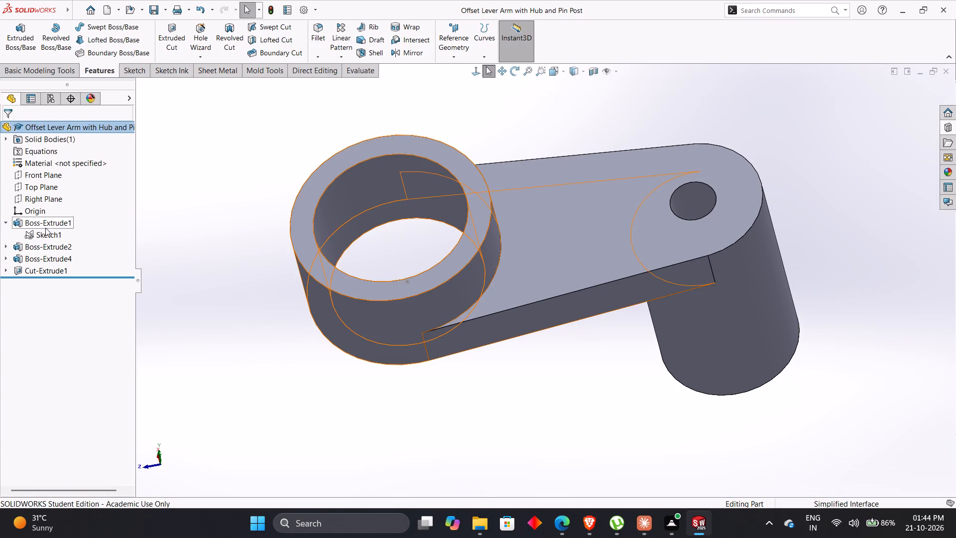
right_click(45, 236)
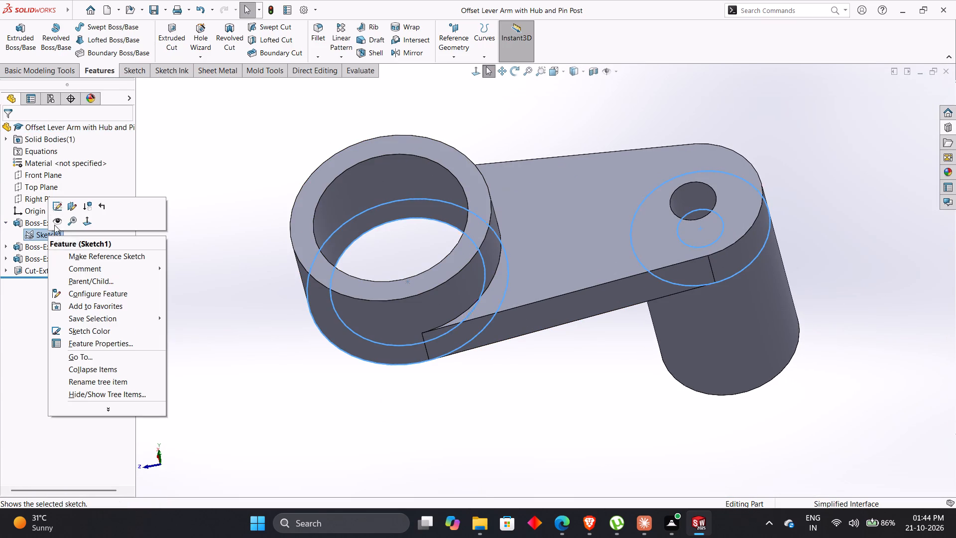
click(58, 203)
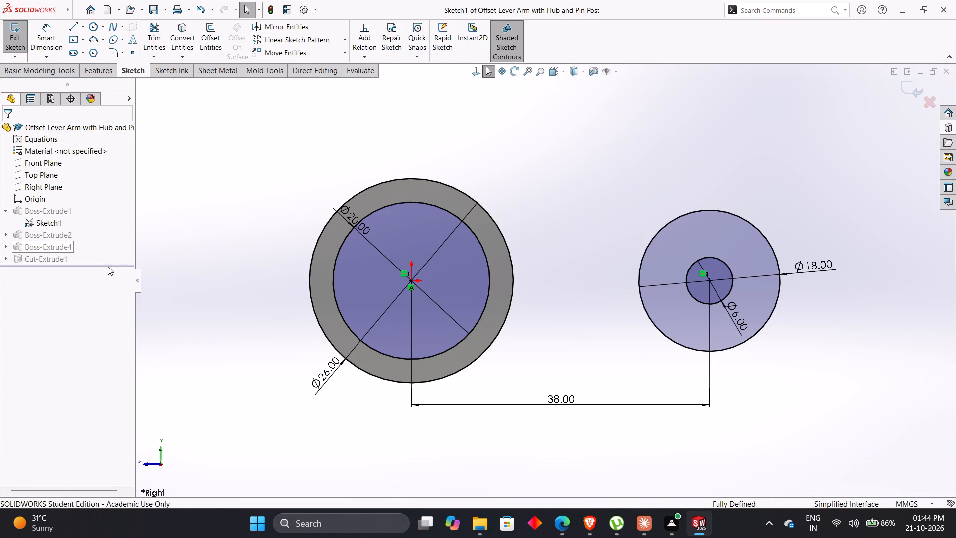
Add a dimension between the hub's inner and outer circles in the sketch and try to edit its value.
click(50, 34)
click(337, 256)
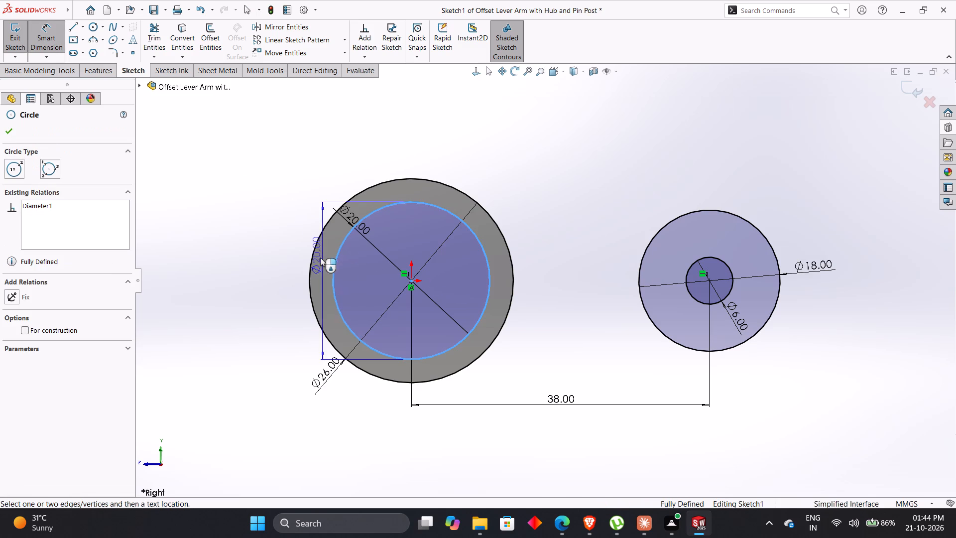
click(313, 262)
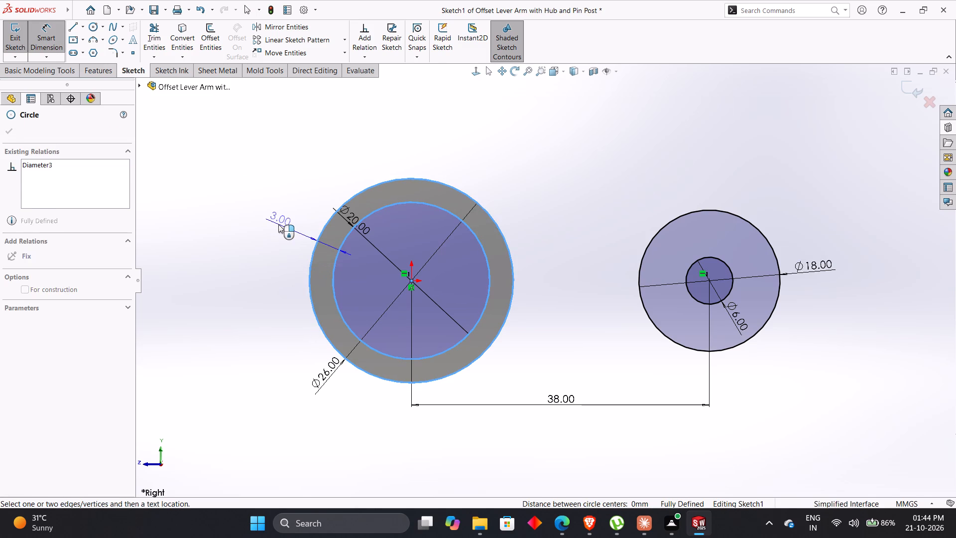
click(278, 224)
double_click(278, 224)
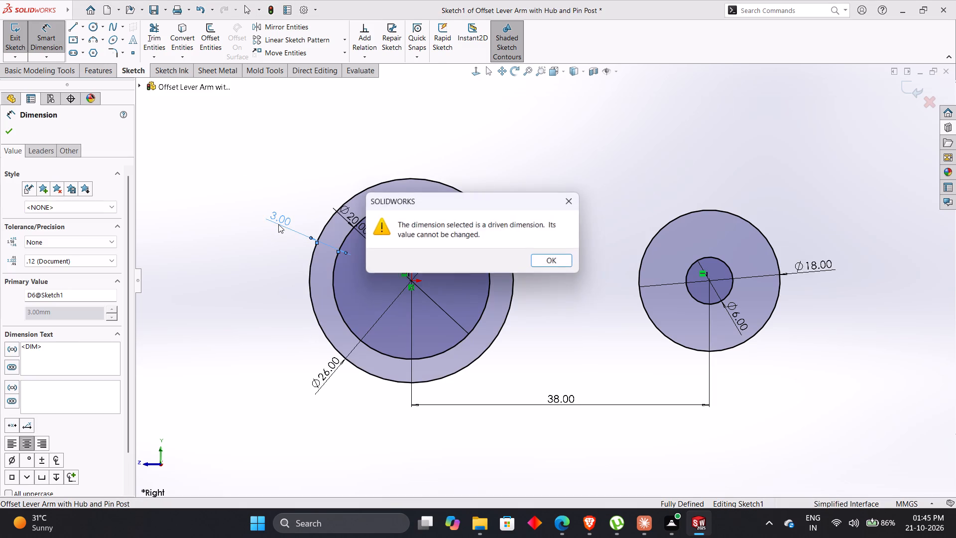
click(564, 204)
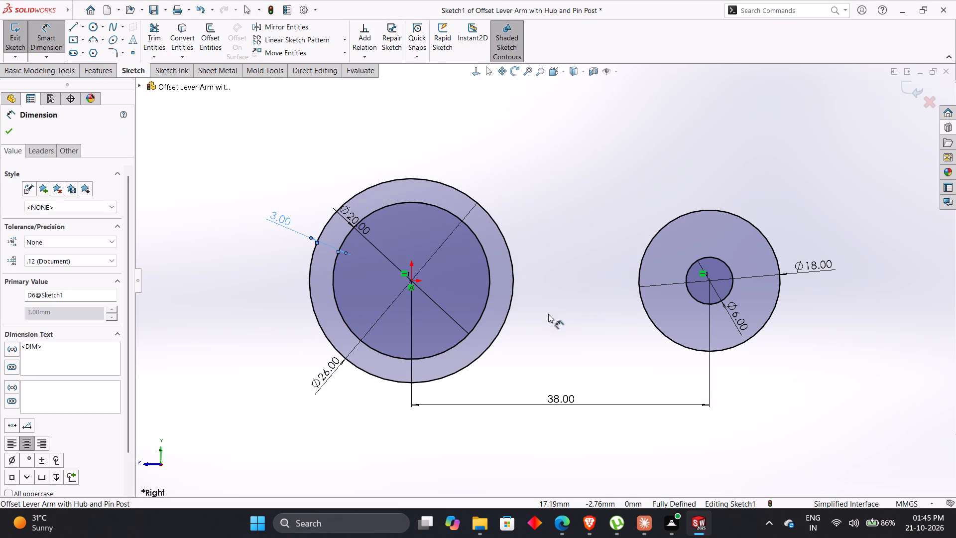
Delete the diameter dimensions of the hub's outer and inner circles and the distance dimension between them.
click(326, 372)
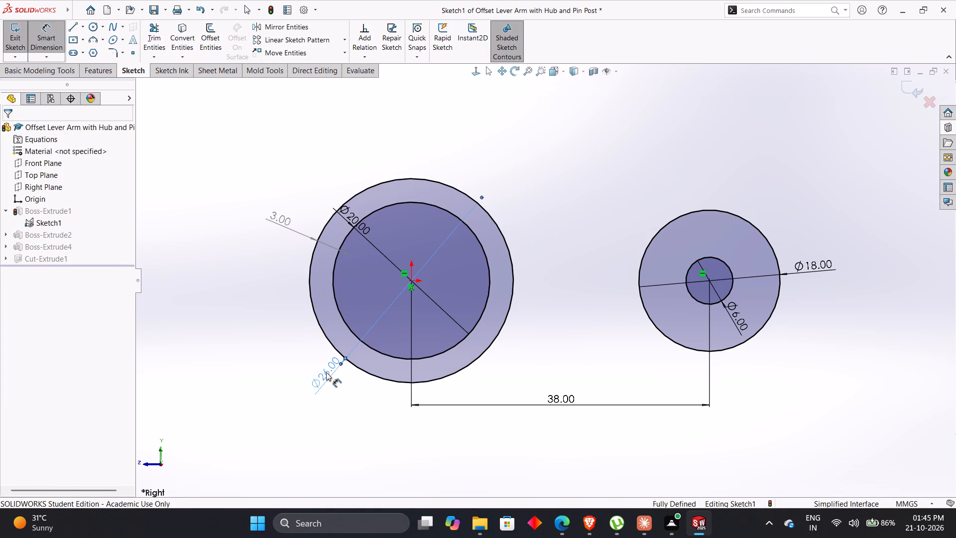
key(Delete)
click(354, 218)
key(Delete)
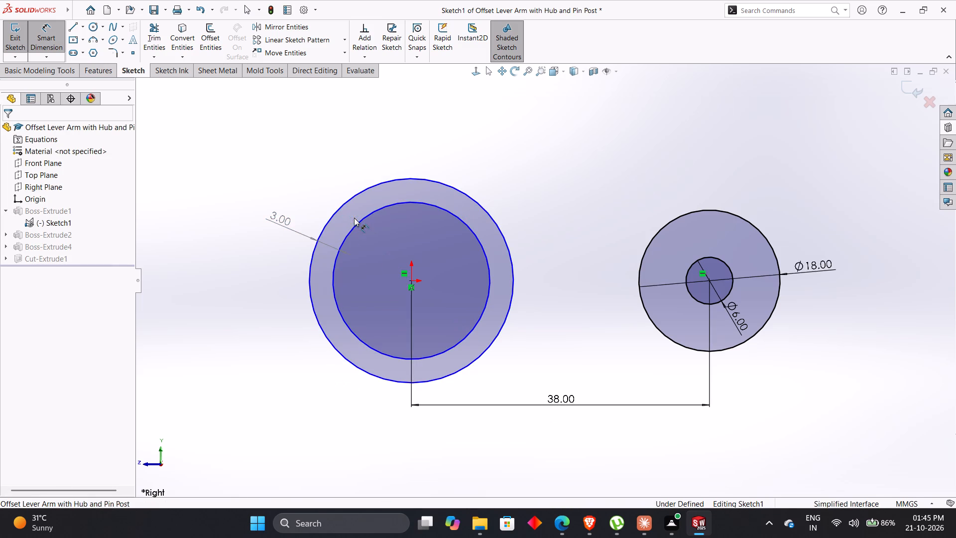
click(289, 224)
key(Delete)
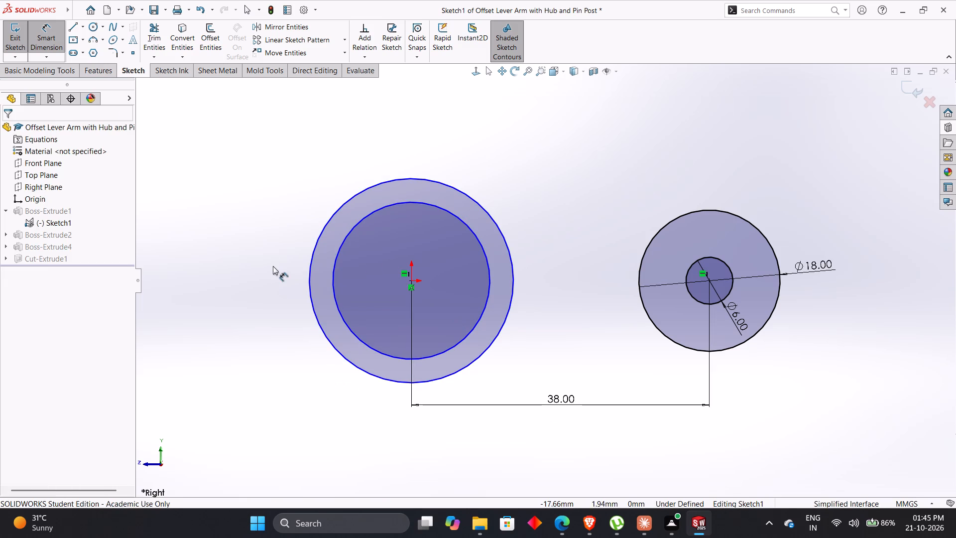
Dimension the radial distance between the hub's inner and outer circles and set it to 6 mm.
right_drag(266, 314, 254, 198)
right_drag(259, 320, 241, 98)
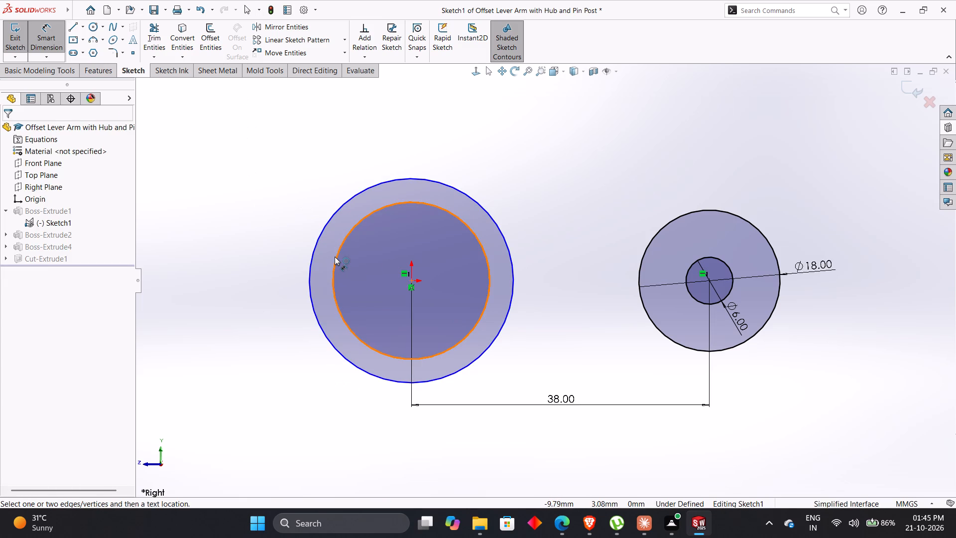
click(335, 257)
click(312, 251)
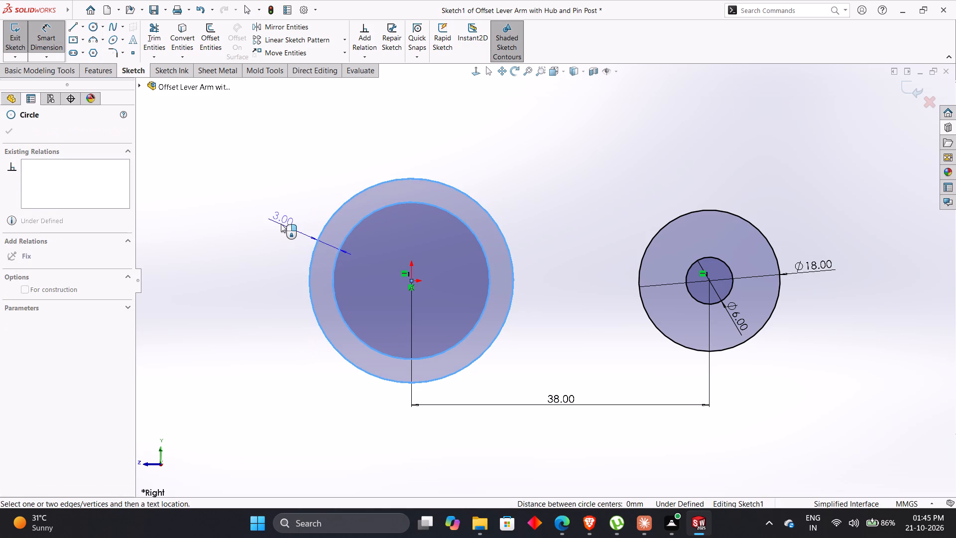
click(281, 224)
key(6)
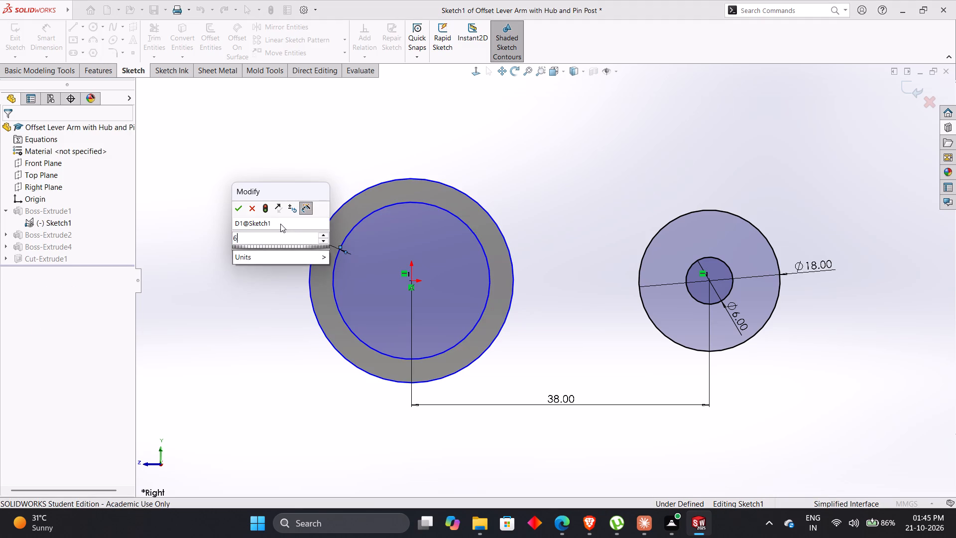
key(Return)
click(262, 263)
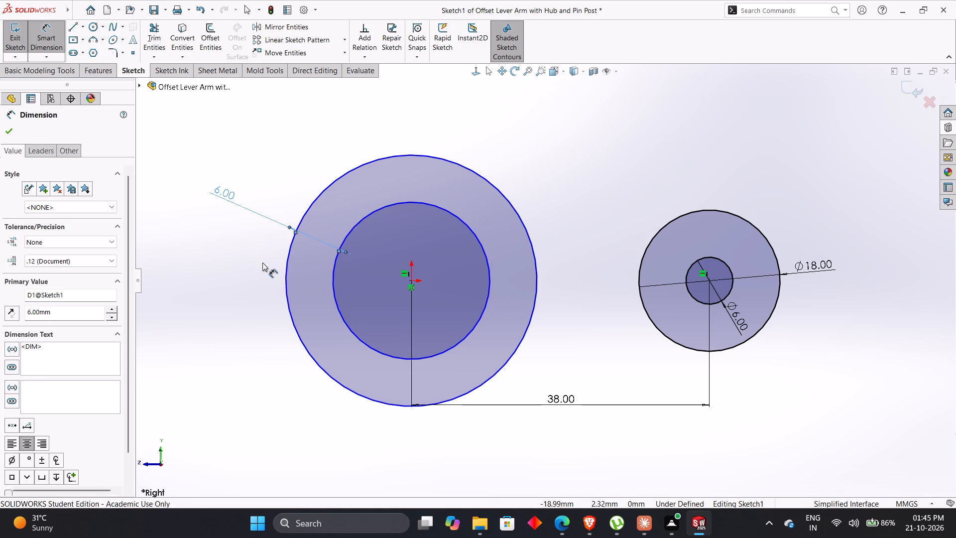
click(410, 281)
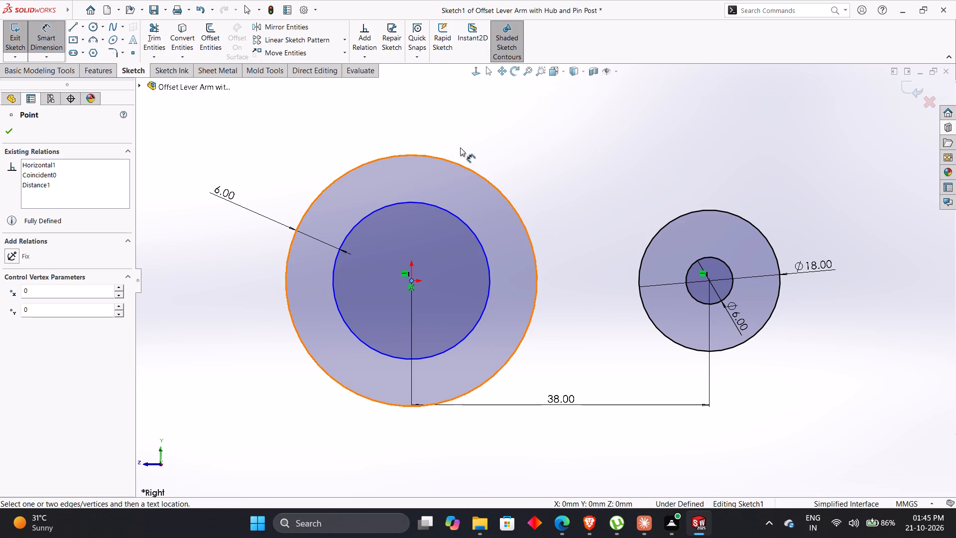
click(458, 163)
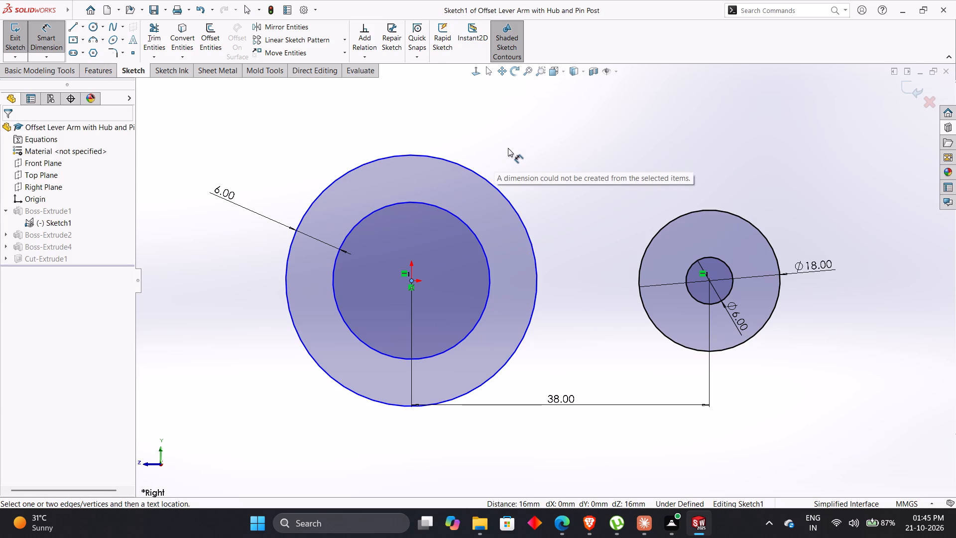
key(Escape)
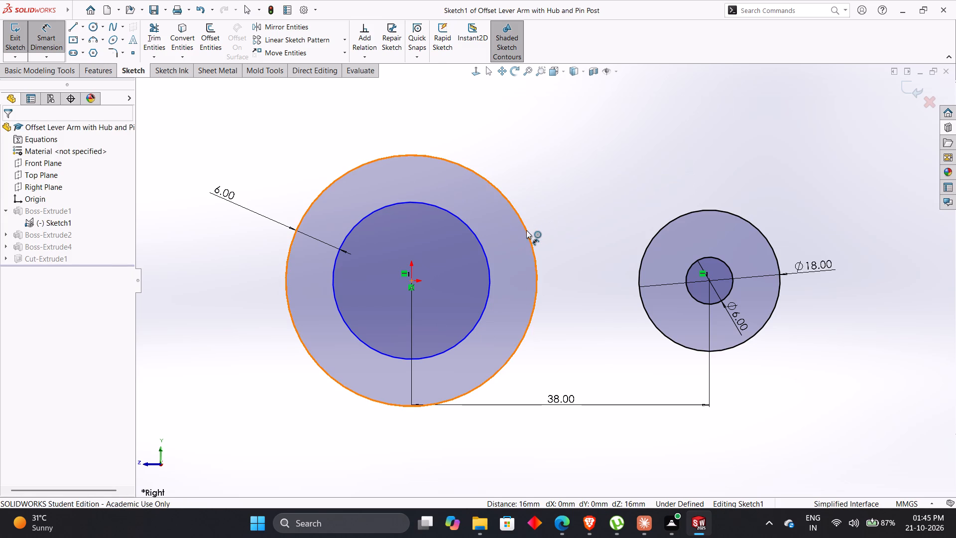
Dimension the hub's outer circle at 32 mm diameter, place the dimension vertically beside the hub, and exit the sketch.
click(526, 230)
click(538, 174)
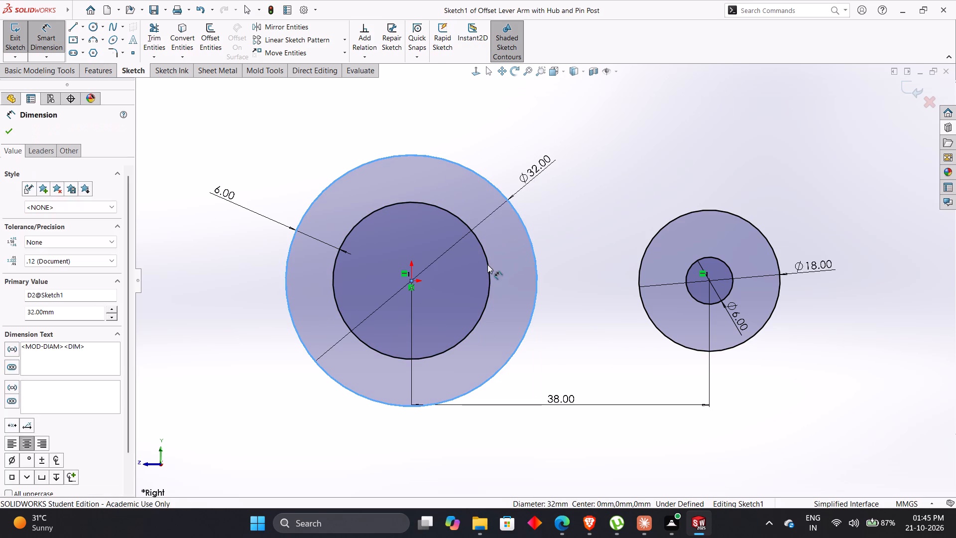
click(487, 265)
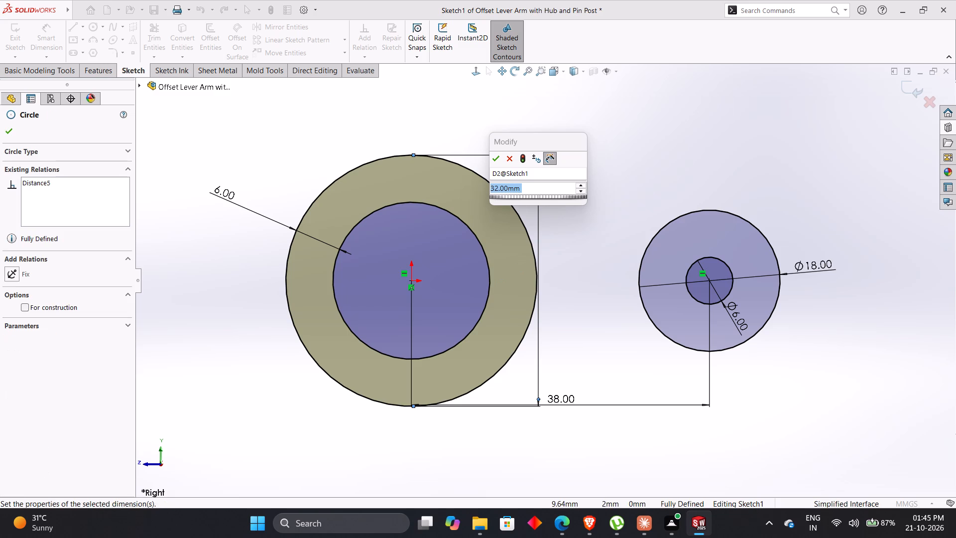
click(496, 158)
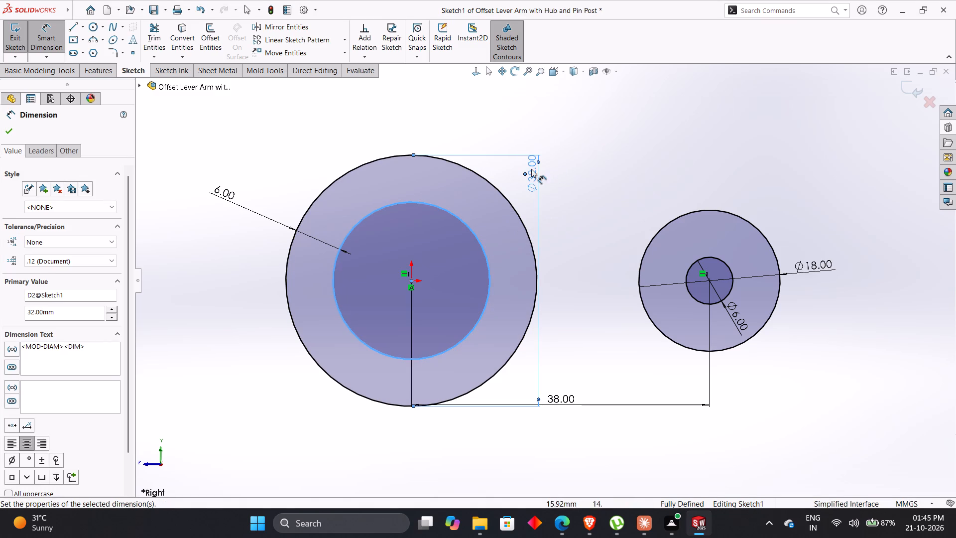
drag(530, 173, 199, 182)
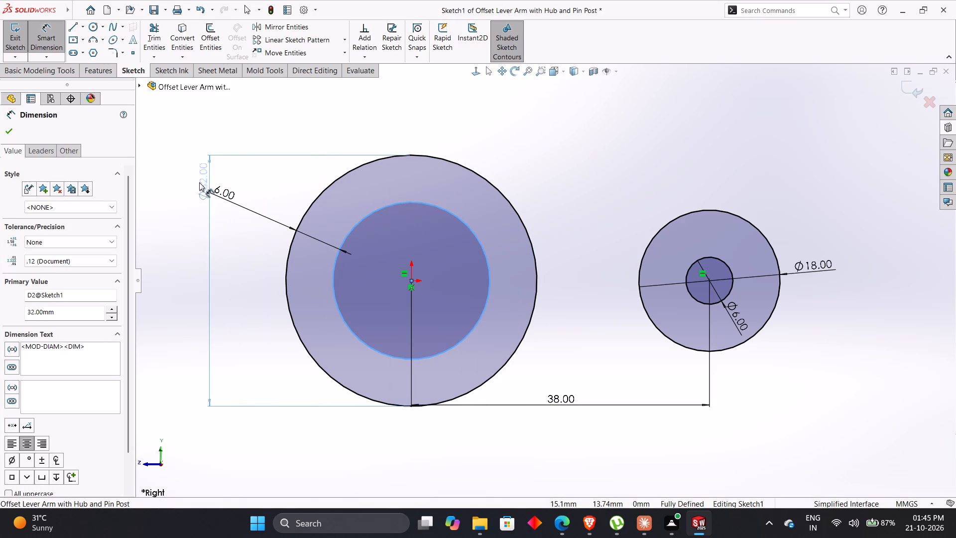
drag(199, 182, 160, 267)
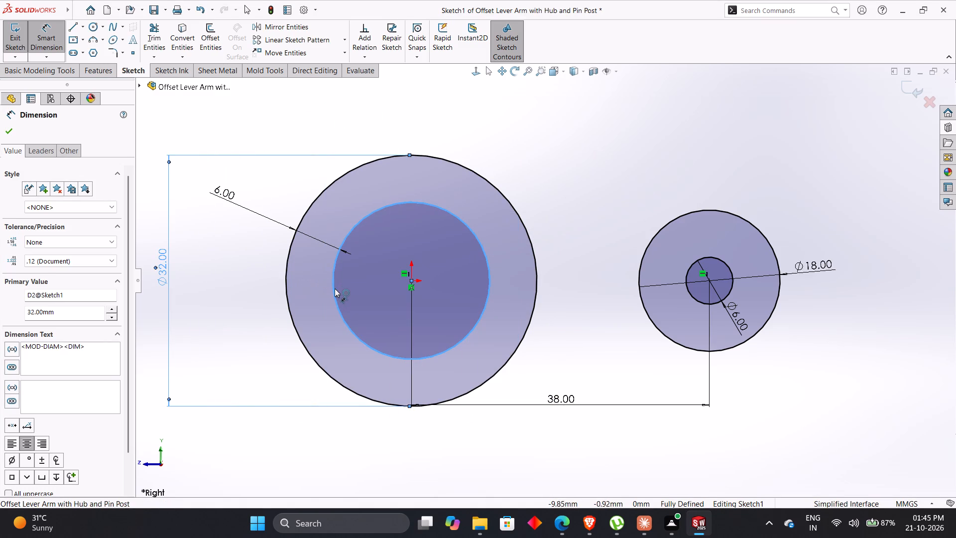
key(Escape)
right_drag(254, 361, 242, 225)
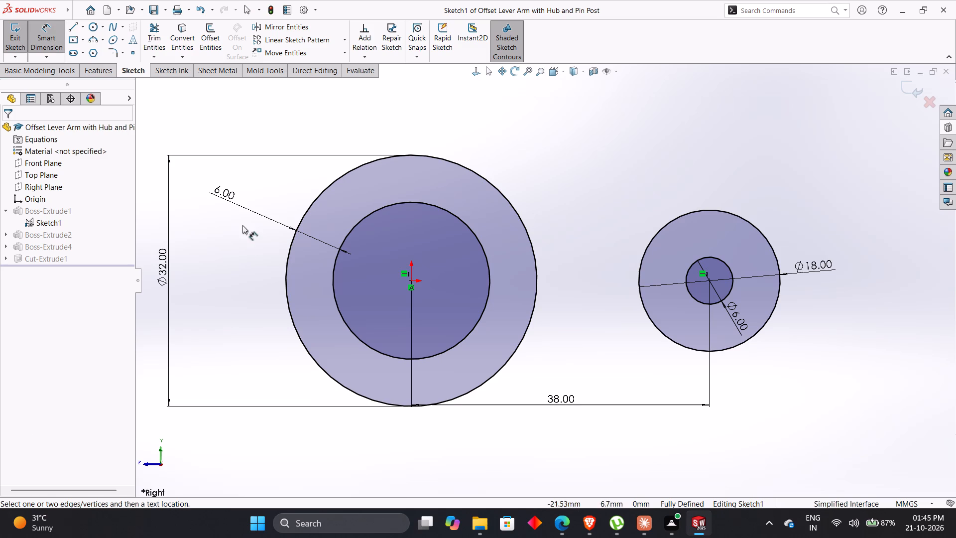
right_drag(242, 225, 243, 225)
key(Escape)
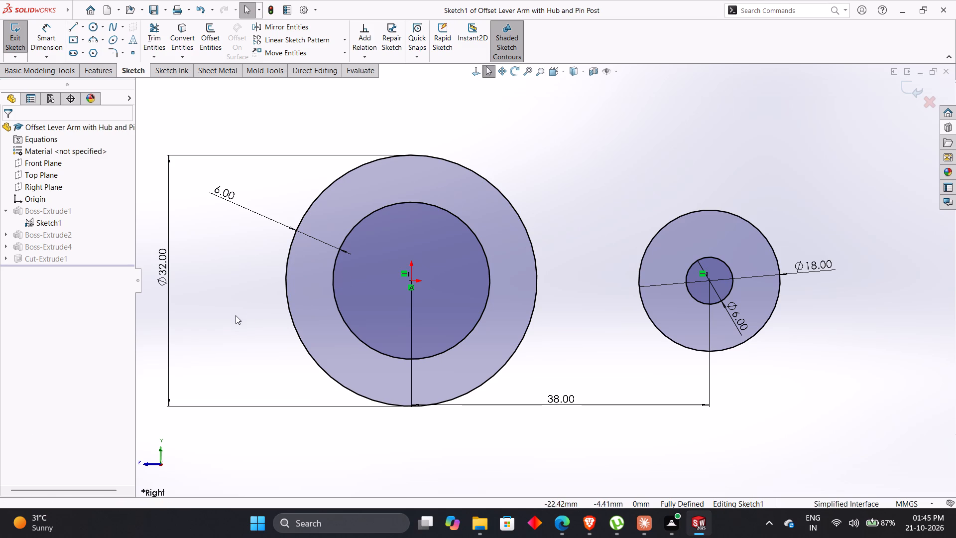
scroll(284, 318, up, 1)
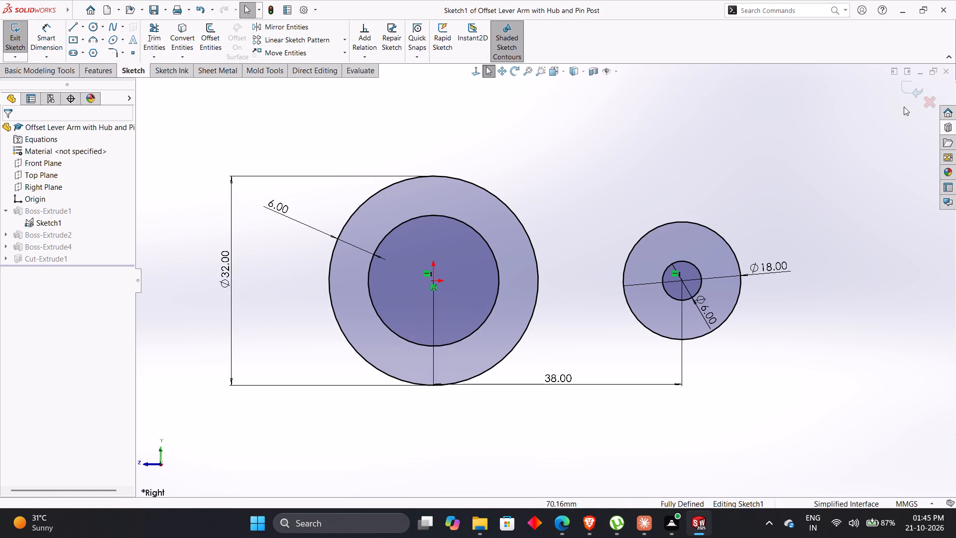
click(914, 97)
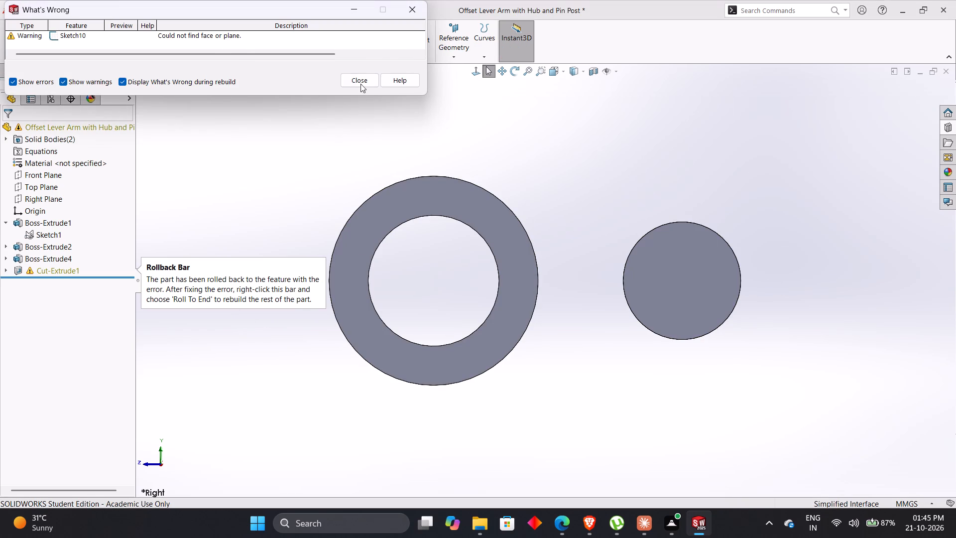
click(364, 75)
Delete the Cut-Extrude1 feature together with its leftover Sketch10.
middle_drag(265, 291, 244, 165)
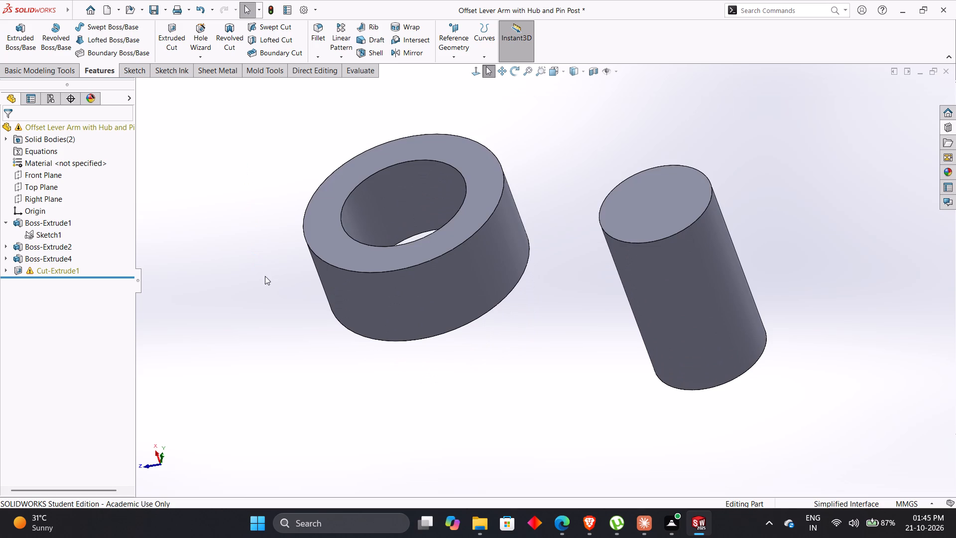
middle_drag(264, 277, 258, 260)
right_click(69, 271)
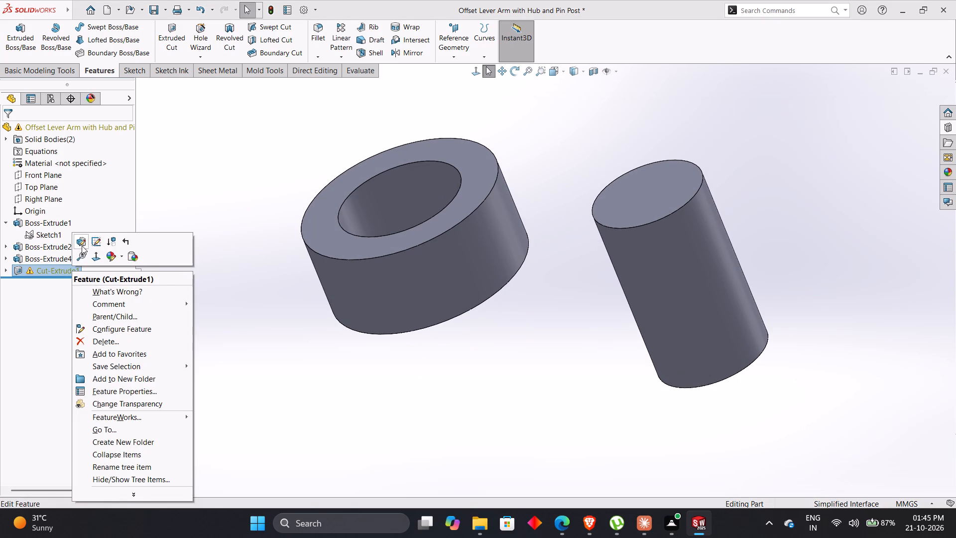
click(90, 341)
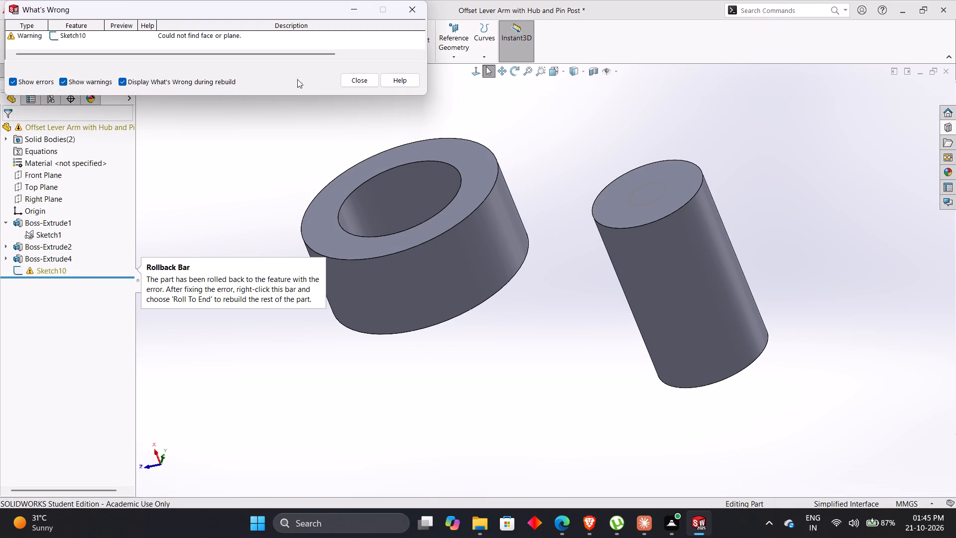
click(364, 78)
click(184, 211)
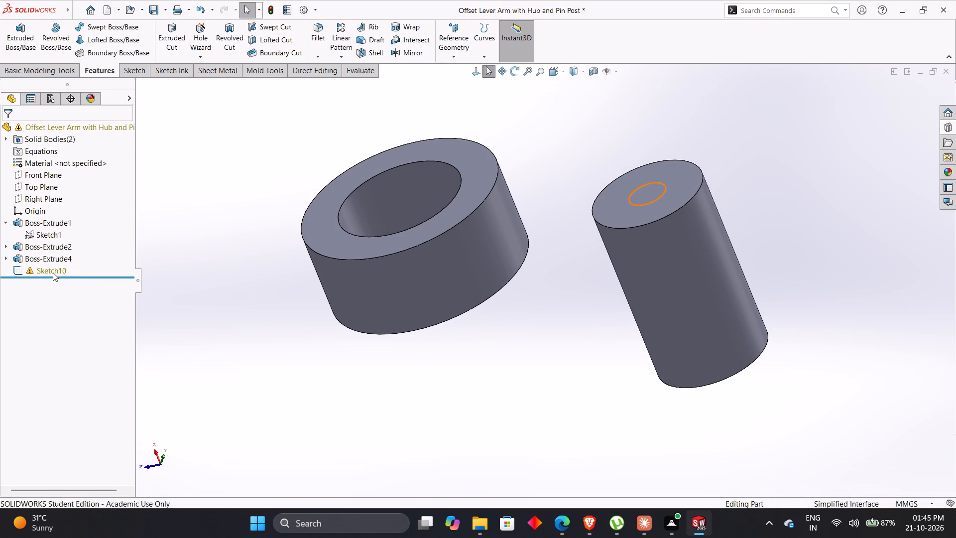
right_click(53, 272)
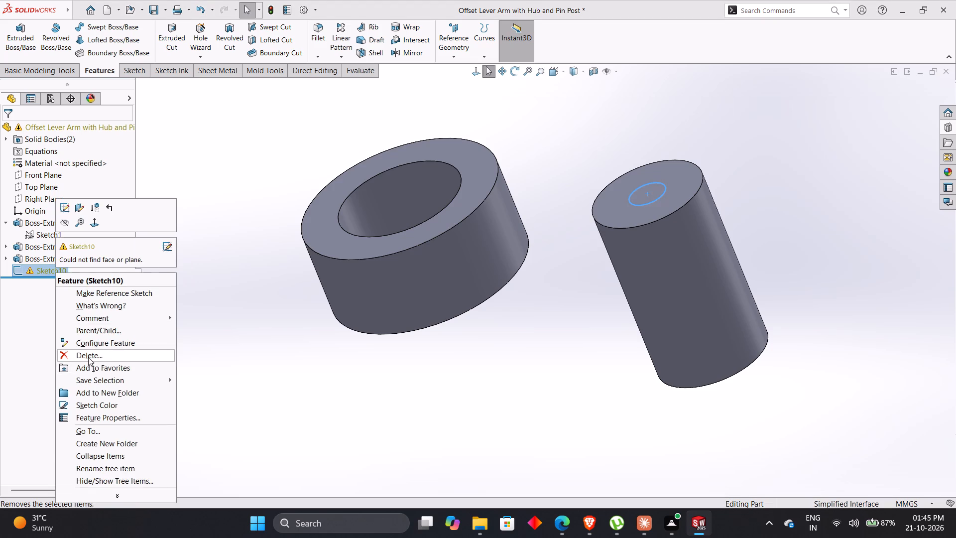
click(88, 357)
click(199, 261)
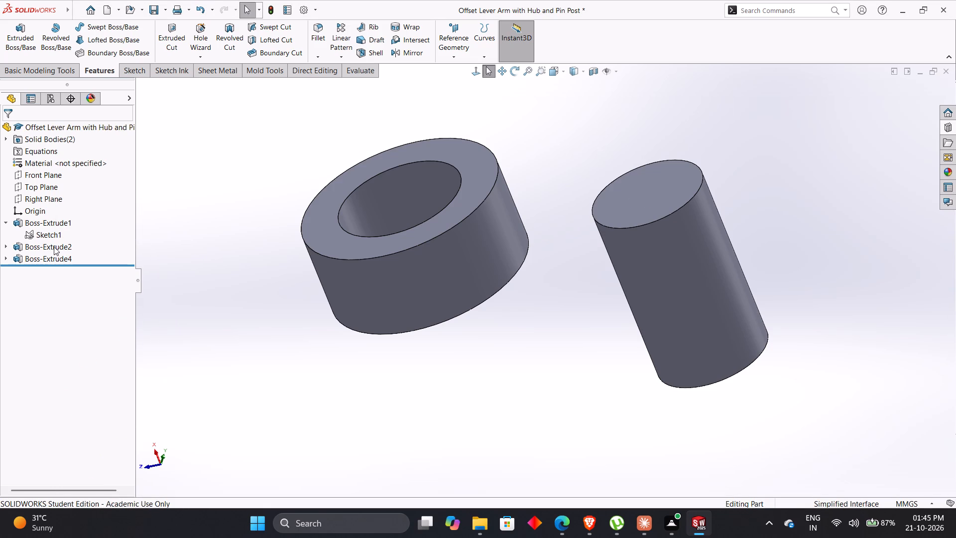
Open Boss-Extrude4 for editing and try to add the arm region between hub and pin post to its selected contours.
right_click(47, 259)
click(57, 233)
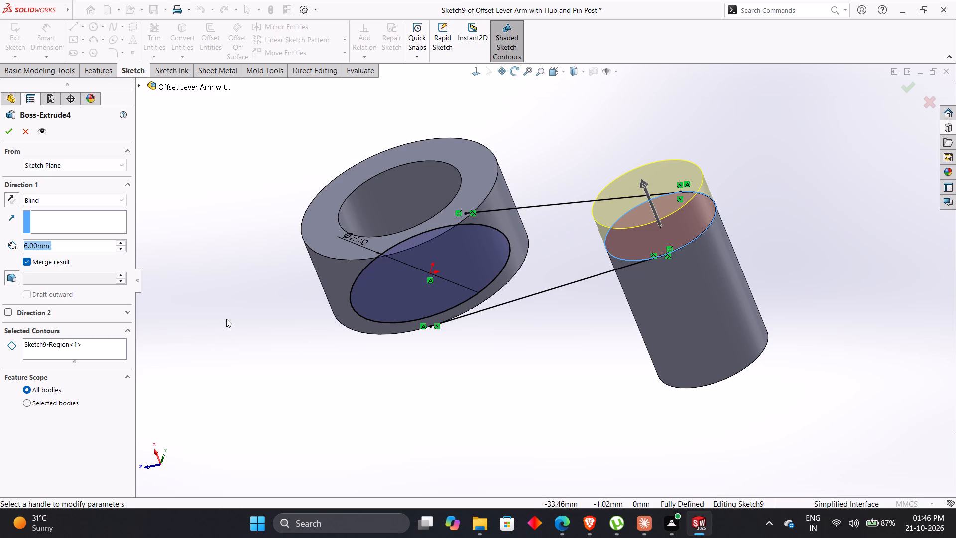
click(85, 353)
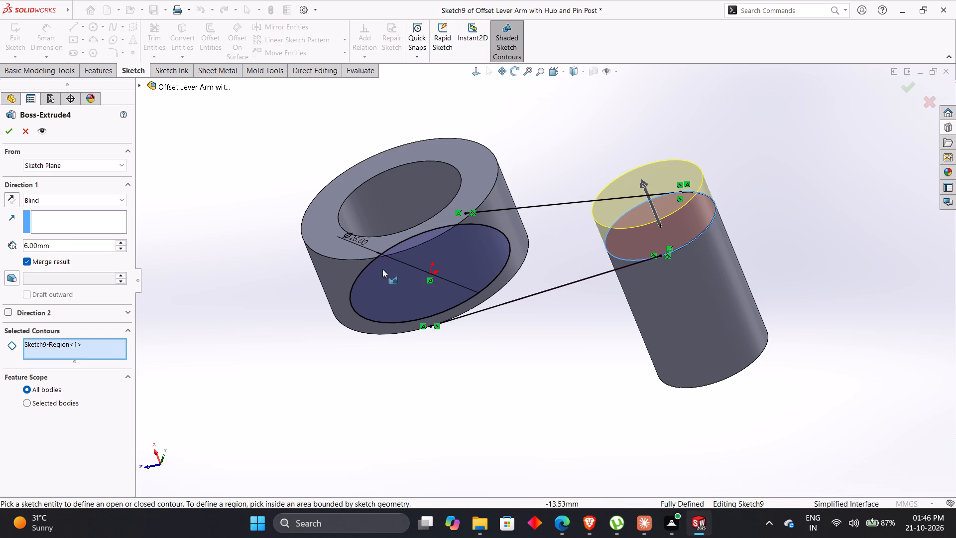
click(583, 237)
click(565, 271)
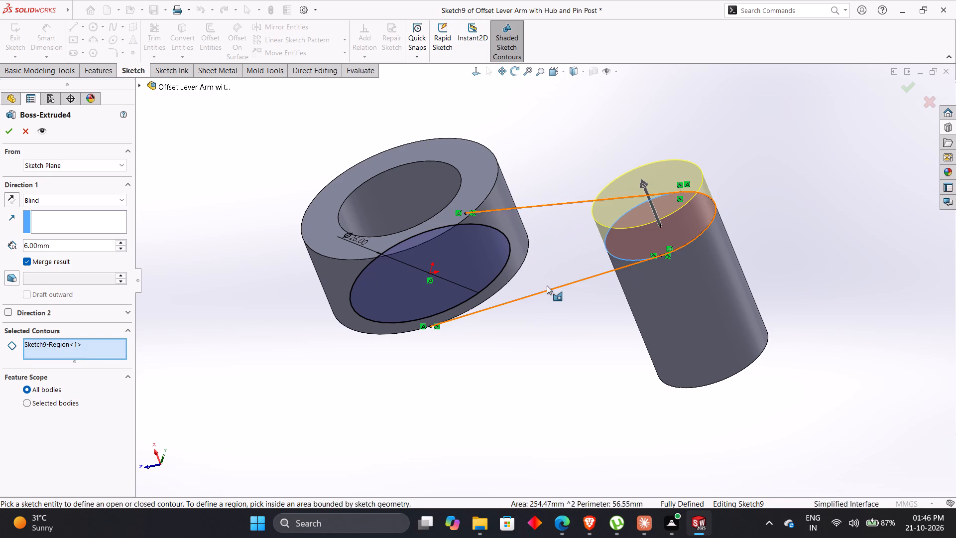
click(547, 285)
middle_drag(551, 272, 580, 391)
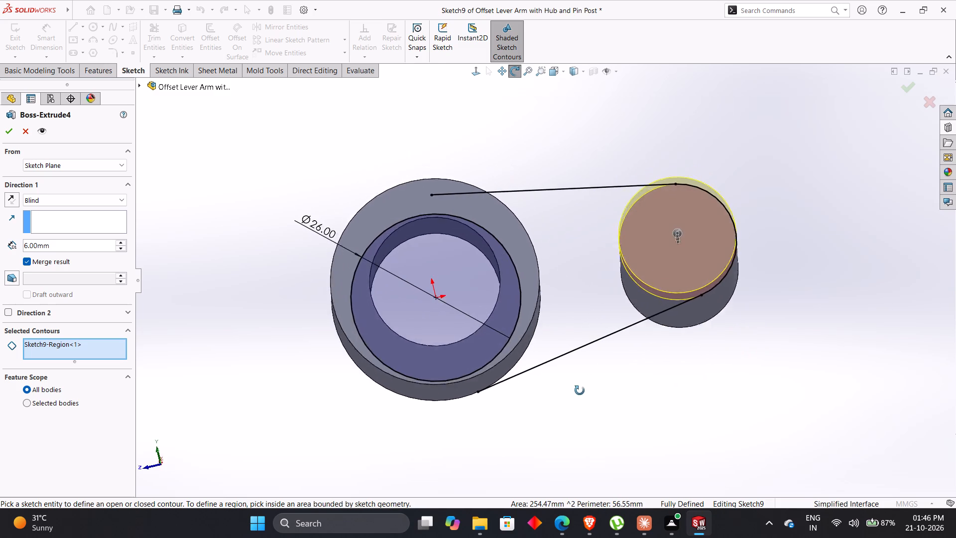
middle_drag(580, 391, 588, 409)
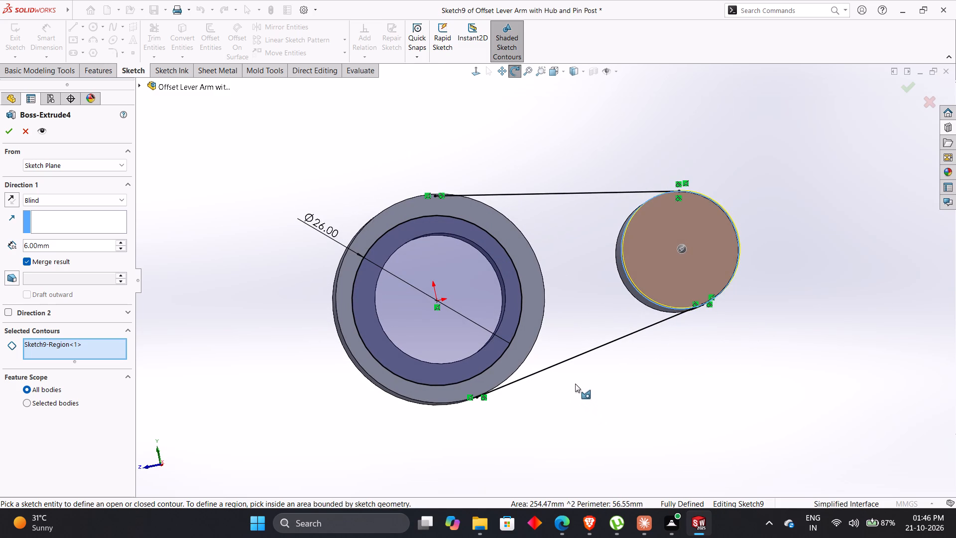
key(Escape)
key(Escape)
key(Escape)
Start a new sketch on the end face of the pin post.
middle_drag(286, 308, 242, 247)
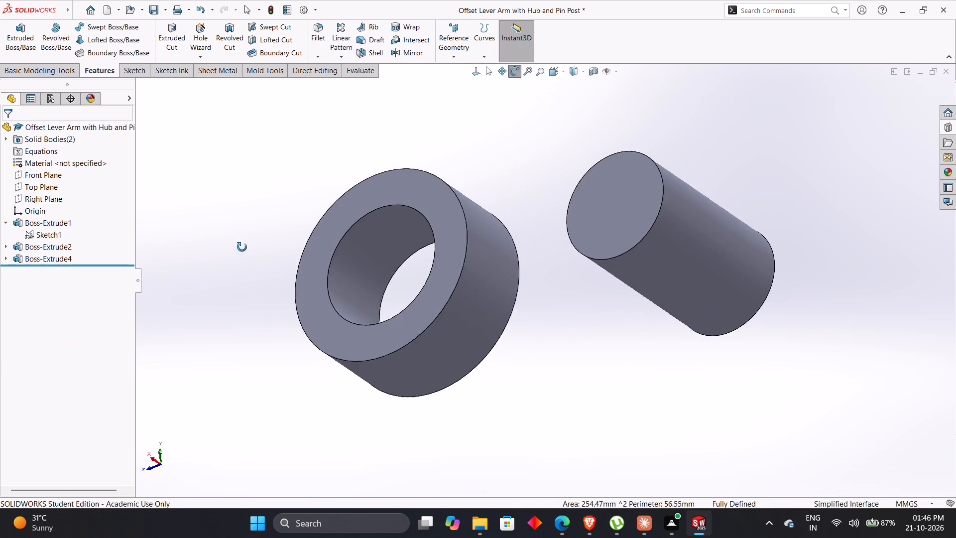
middle_drag(242, 247, 264, 283)
right_click(643, 240)
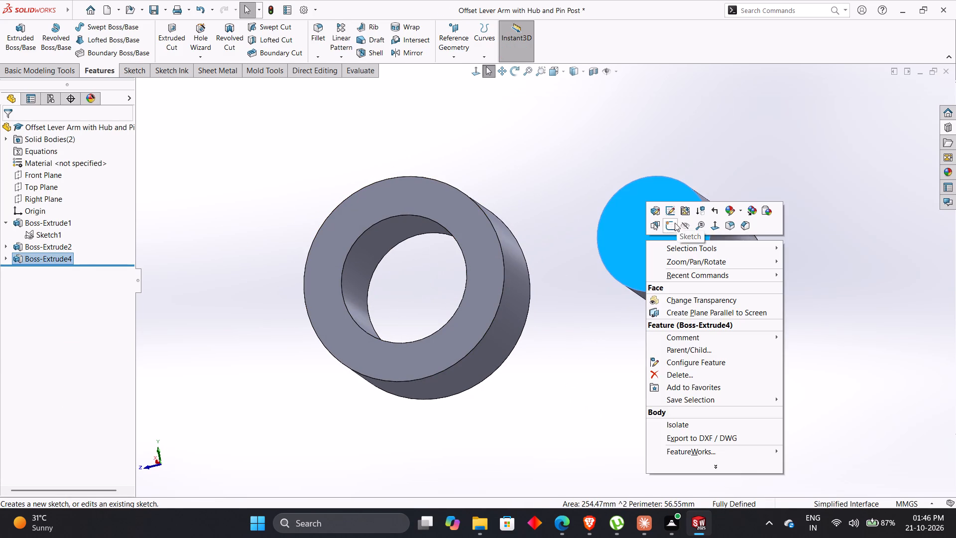
click(671, 228)
click(225, 271)
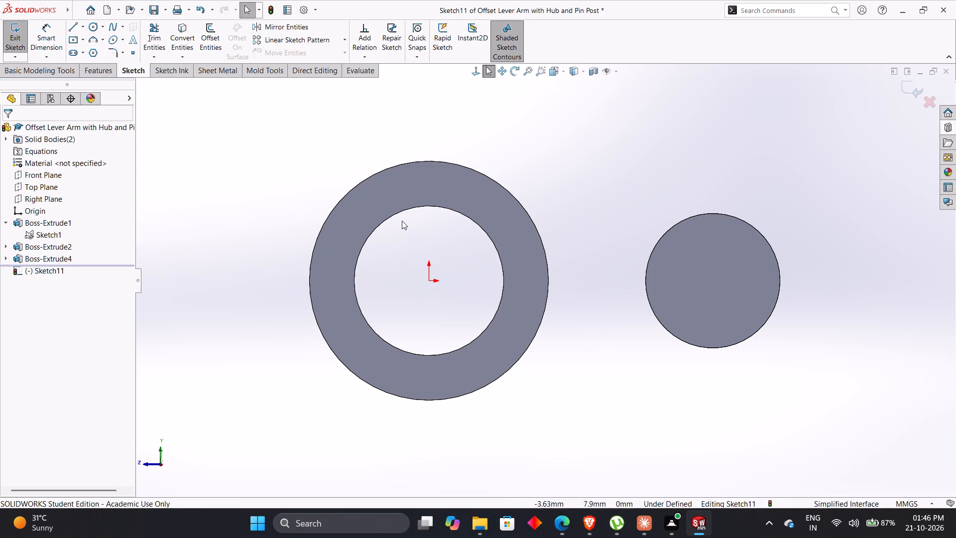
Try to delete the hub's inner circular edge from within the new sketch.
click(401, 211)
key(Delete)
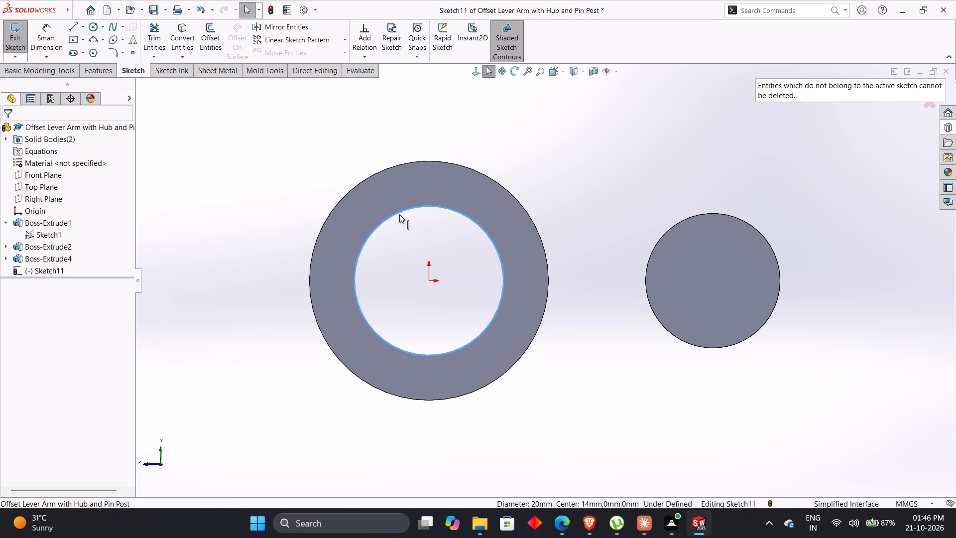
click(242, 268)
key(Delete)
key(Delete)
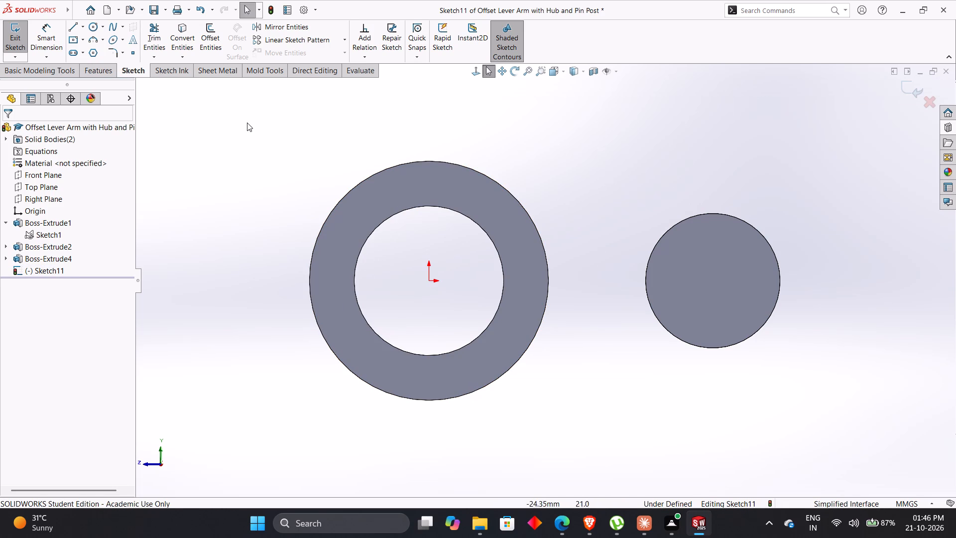
Sketch a circle centred on the origin over the hub's outer edge and dimension its diameter at 32 mm.
click(92, 30)
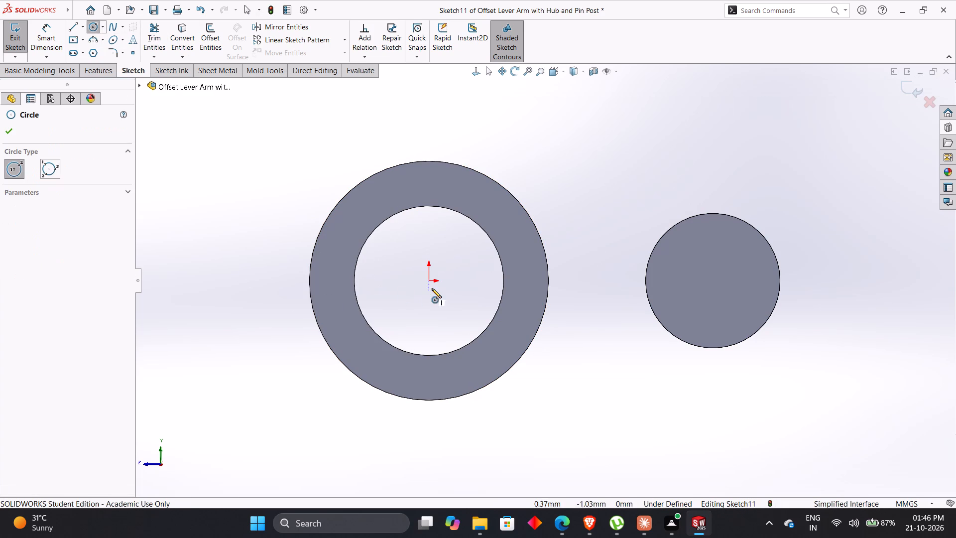
click(429, 281)
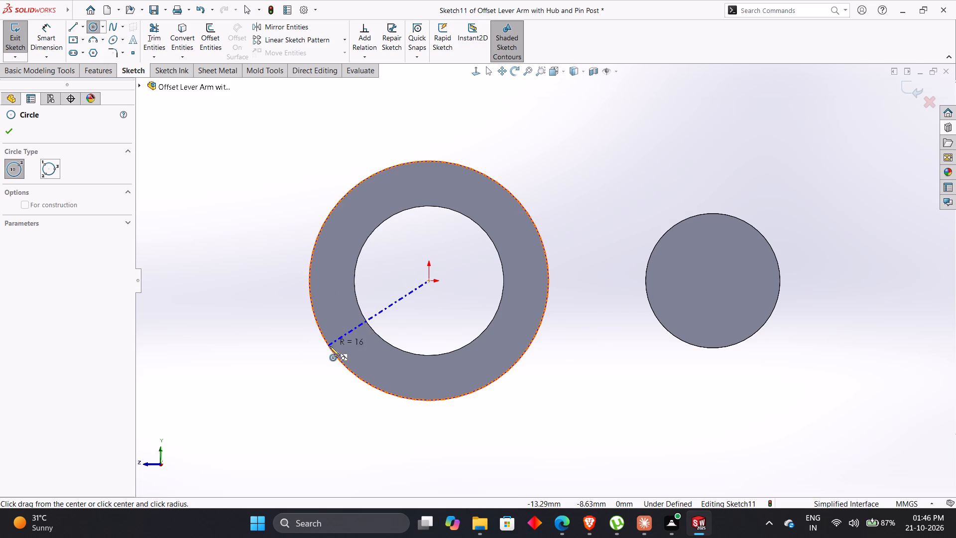
click(330, 346)
right_drag(278, 390, 262, 195)
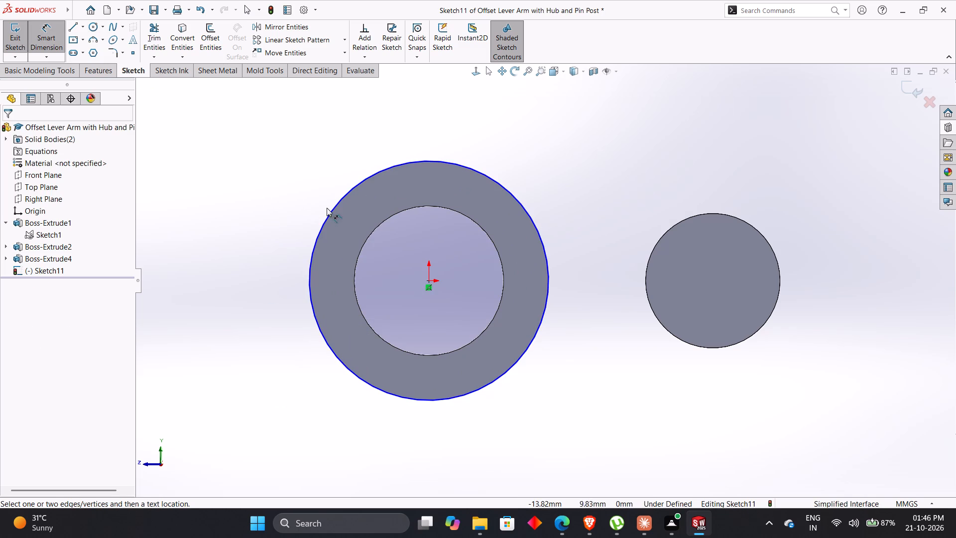
click(330, 214)
click(304, 194)
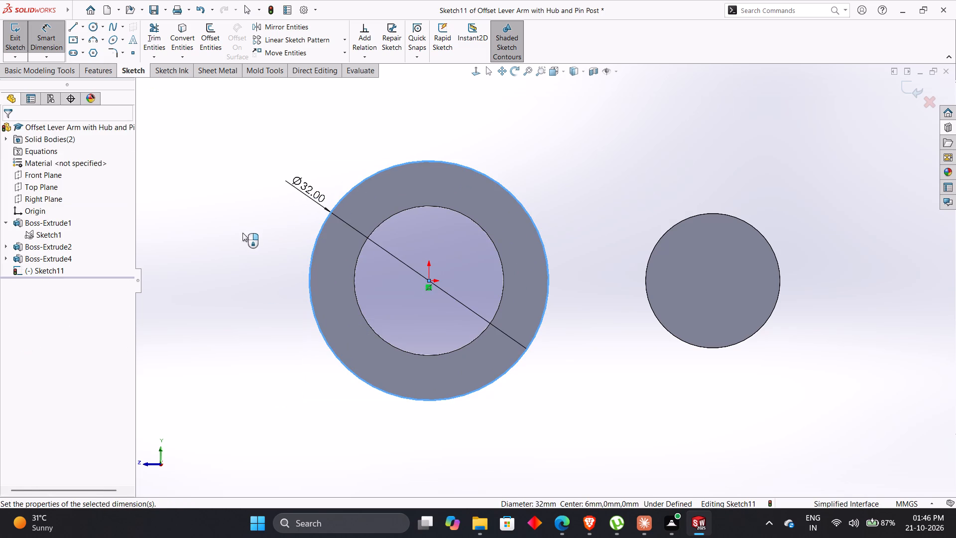
click(260, 179)
click(224, 274)
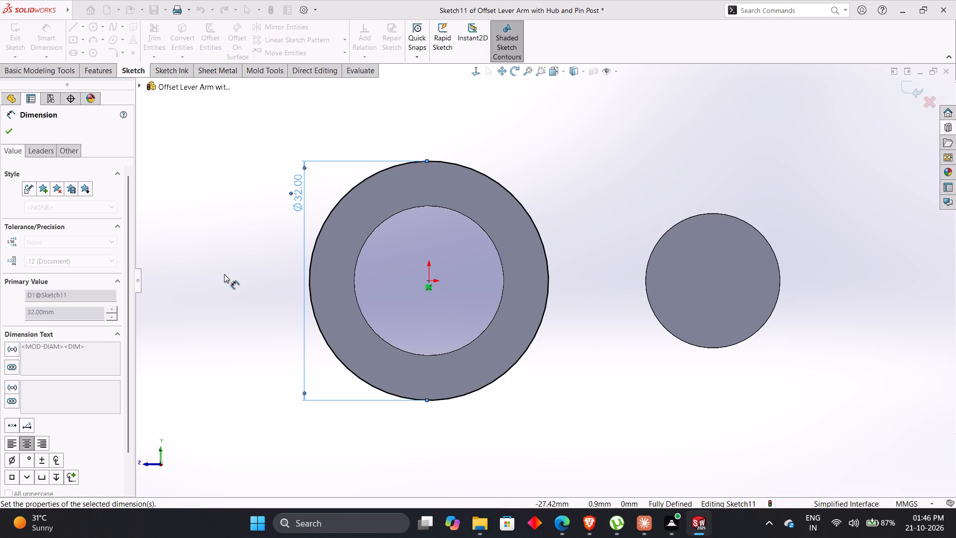
Sketch three connected lines: about 62 mm above the hub and pin post, one beyond the post, and about 67 mm below both.
click(74, 30)
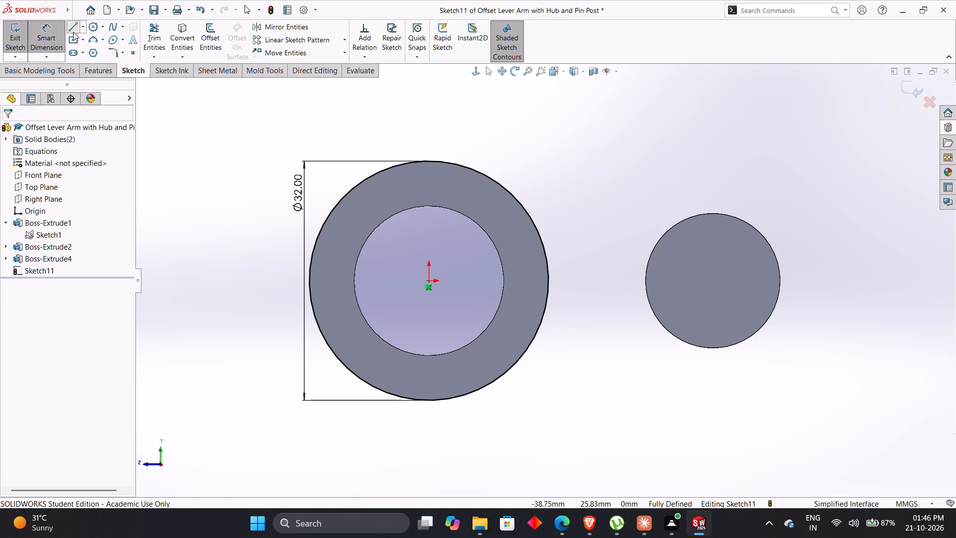
click(332, 138)
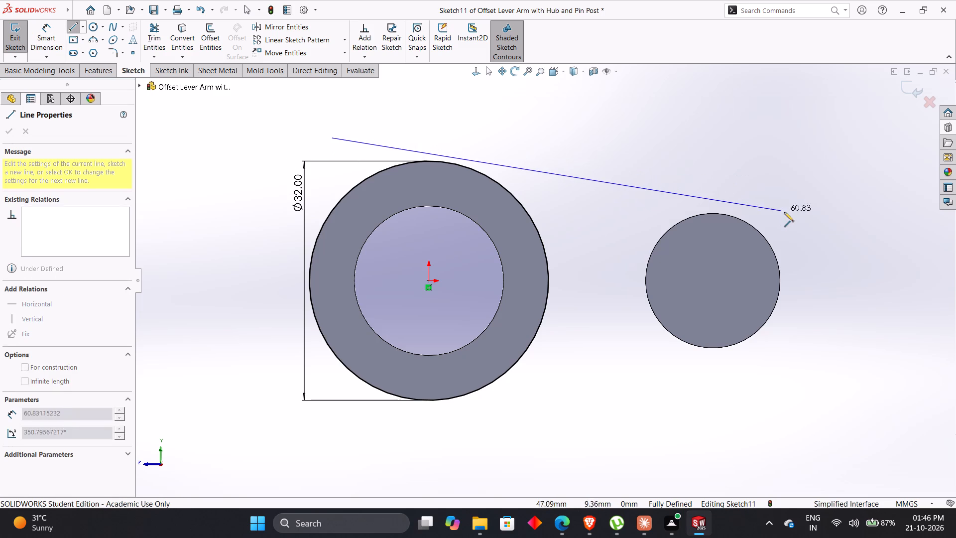
click(787, 212)
click(798, 364)
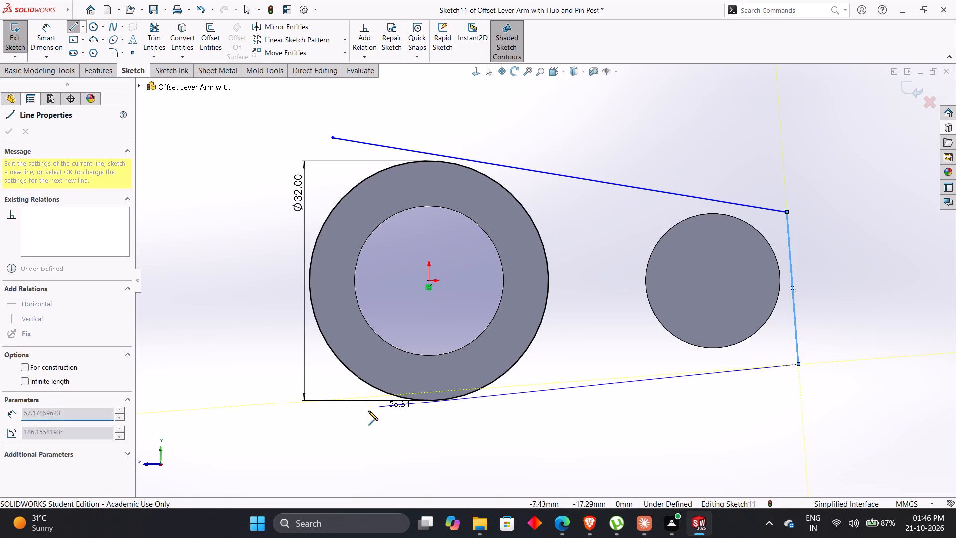
click(303, 426)
key(Escape)
key(Escape)
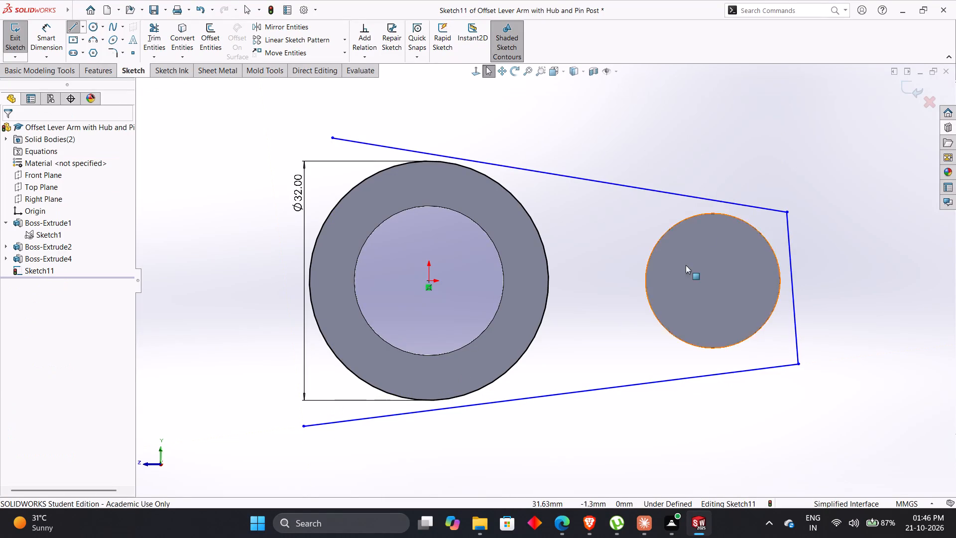
key(Escape)
key(Escape)
key(Escape)
key(Escape)
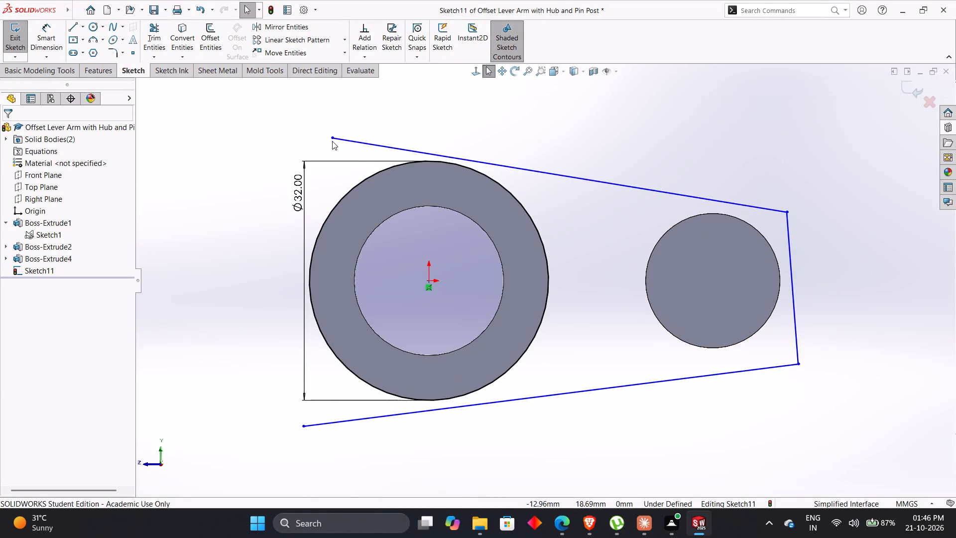
Make the upper and lower slanted lines tangent to the 32 mm hub circle.
click(395, 164)
ctrl+click(401, 151)
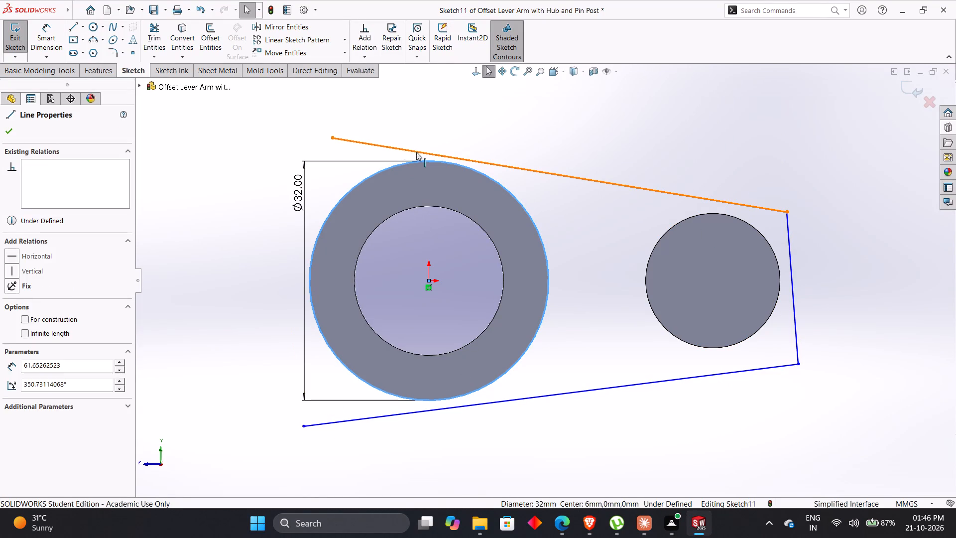
click(433, 109)
click(216, 250)
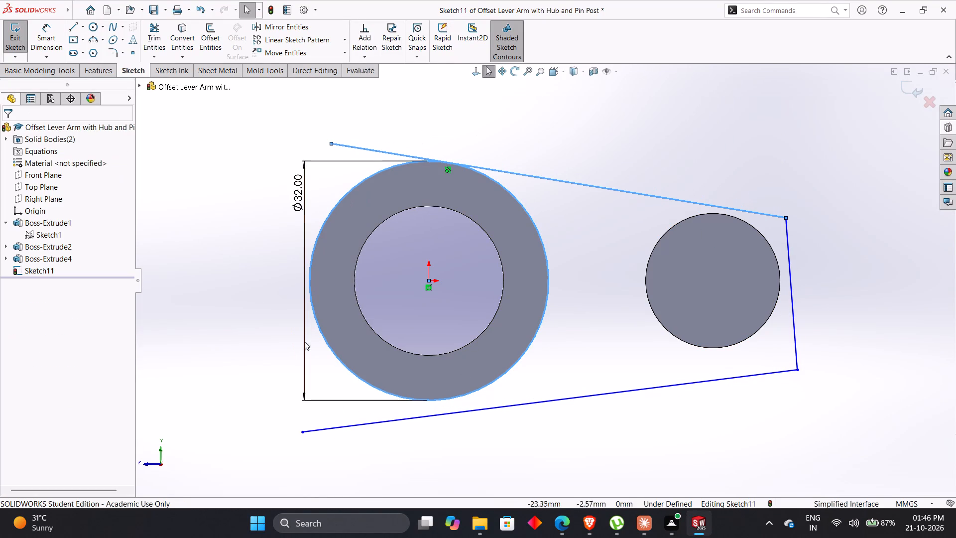
click(404, 420)
ctrl+click(411, 399)
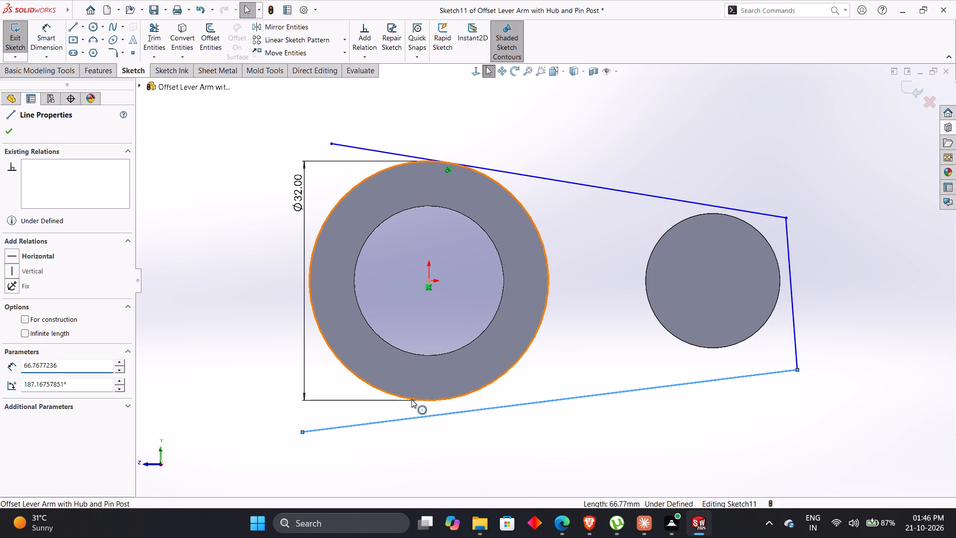
click(443, 359)
click(587, 269)
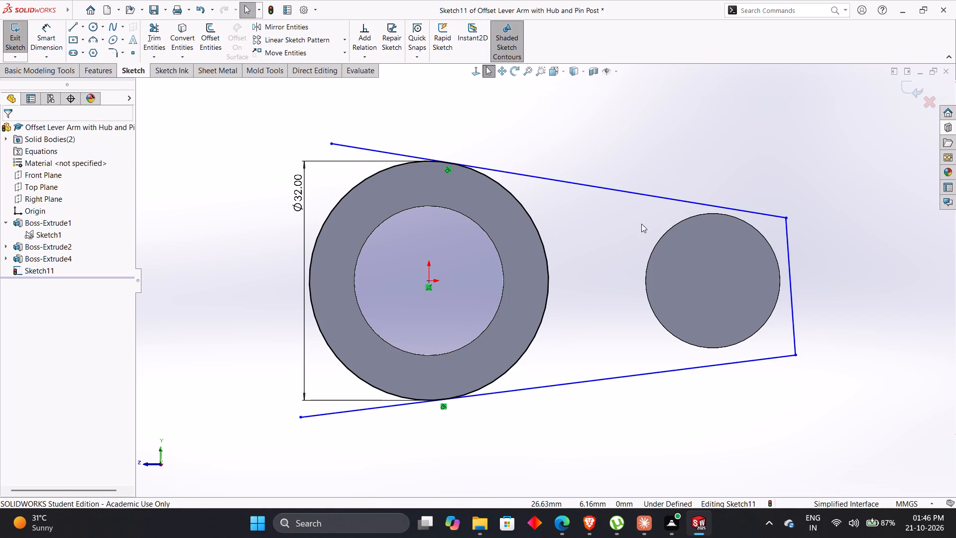
Make the upper and lower slanted lines tangent to the pin post's circular edge.
click(669, 200)
ctrl+click(683, 219)
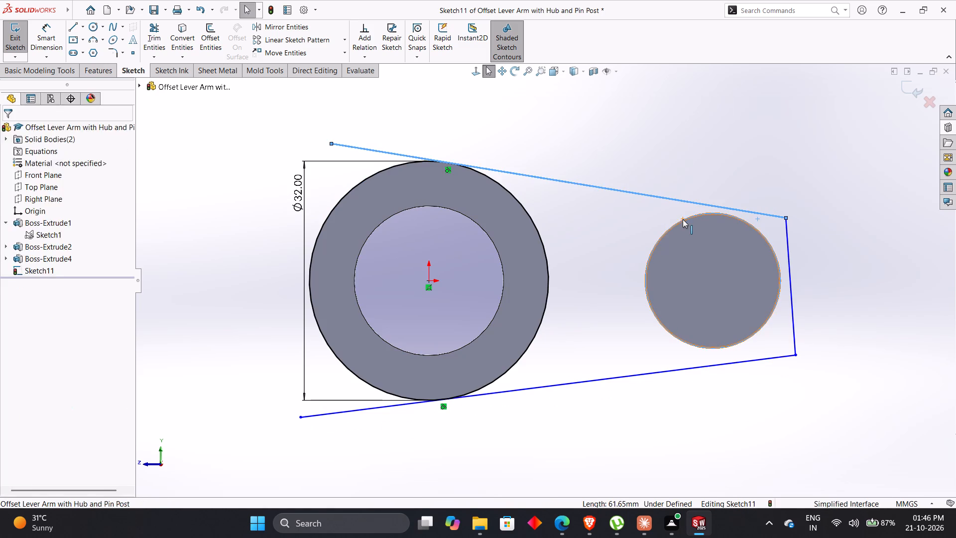
click(716, 169)
click(633, 133)
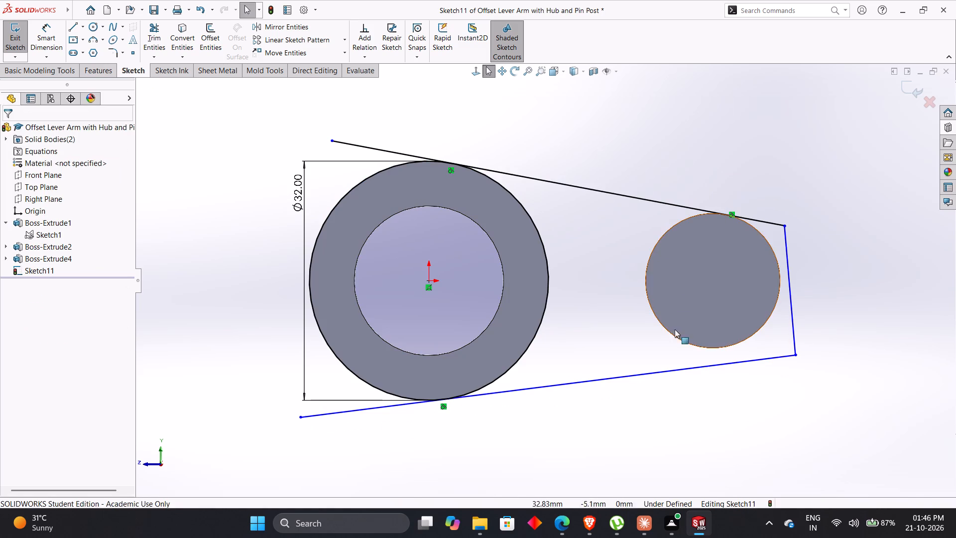
click(688, 368)
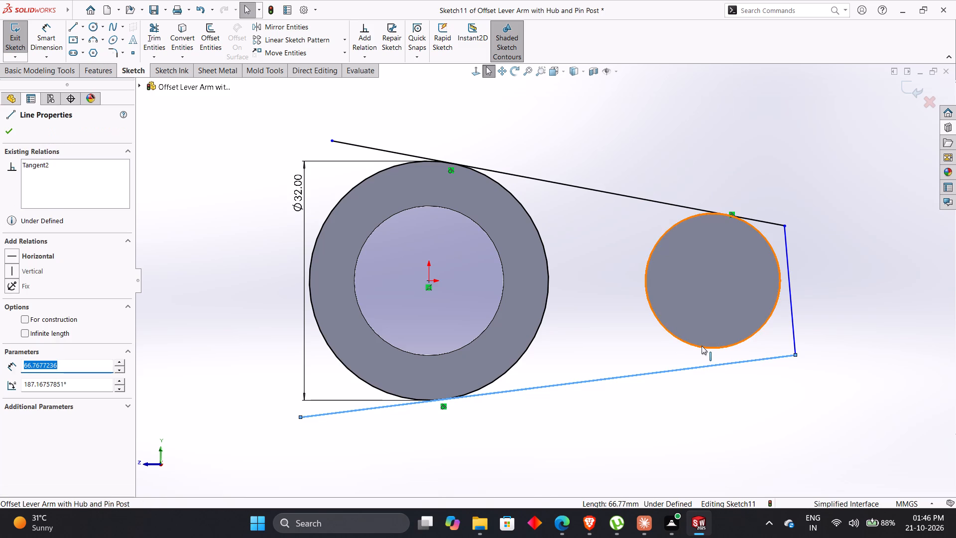
ctrl+click(702, 346)
click(731, 296)
click(615, 304)
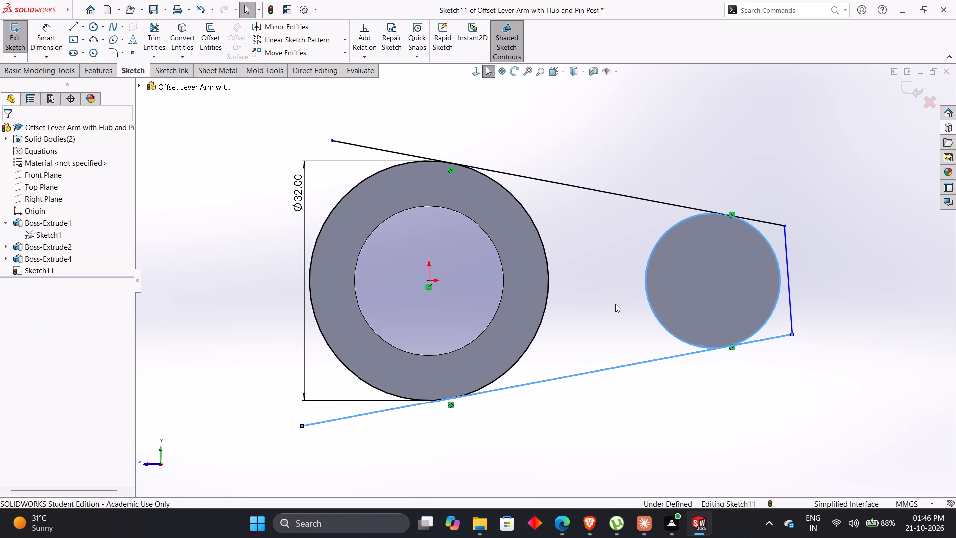
Delete the short line joining the two slanted lines beyond the pin post.
click(792, 303)
key(Delete)
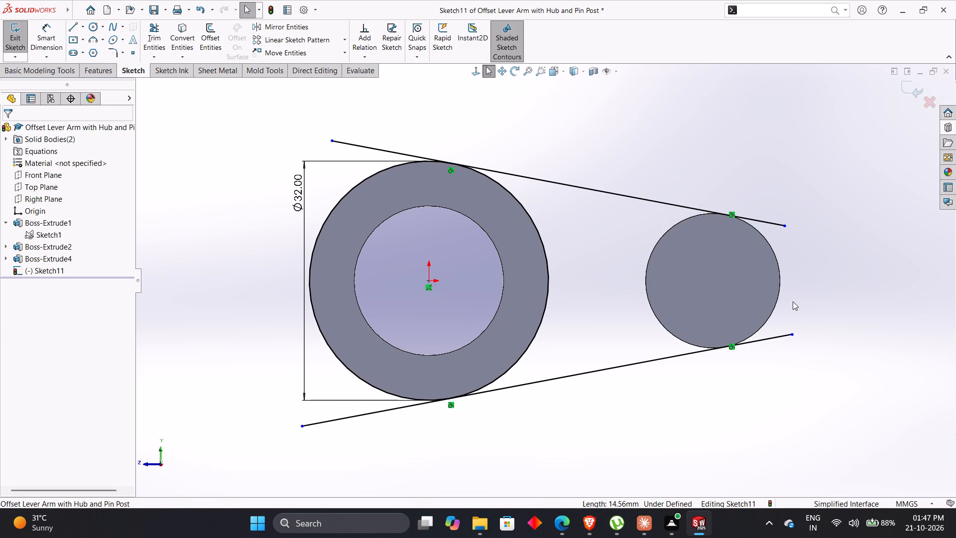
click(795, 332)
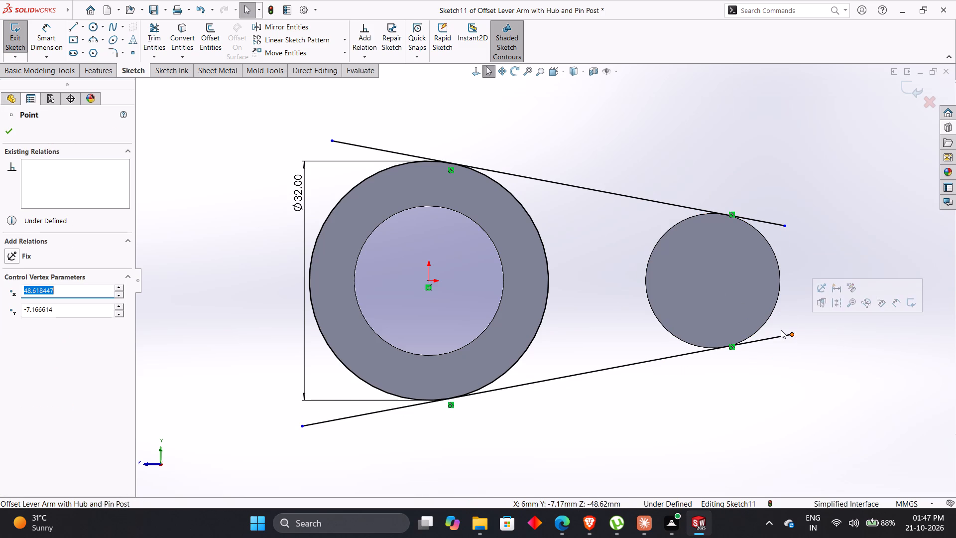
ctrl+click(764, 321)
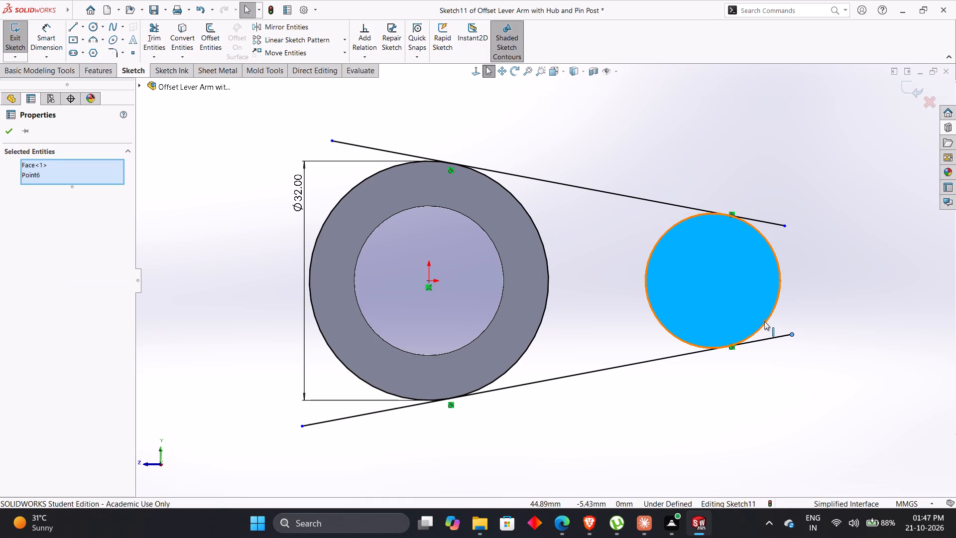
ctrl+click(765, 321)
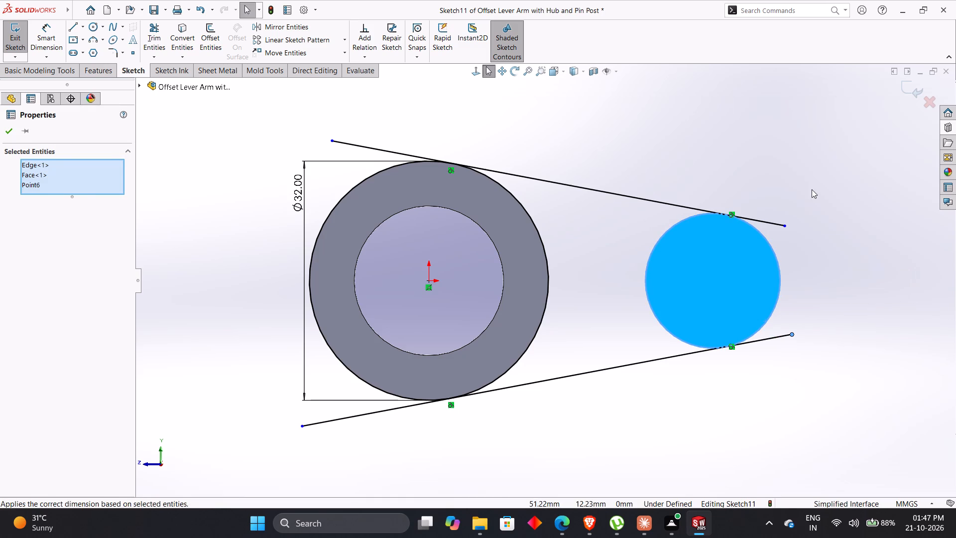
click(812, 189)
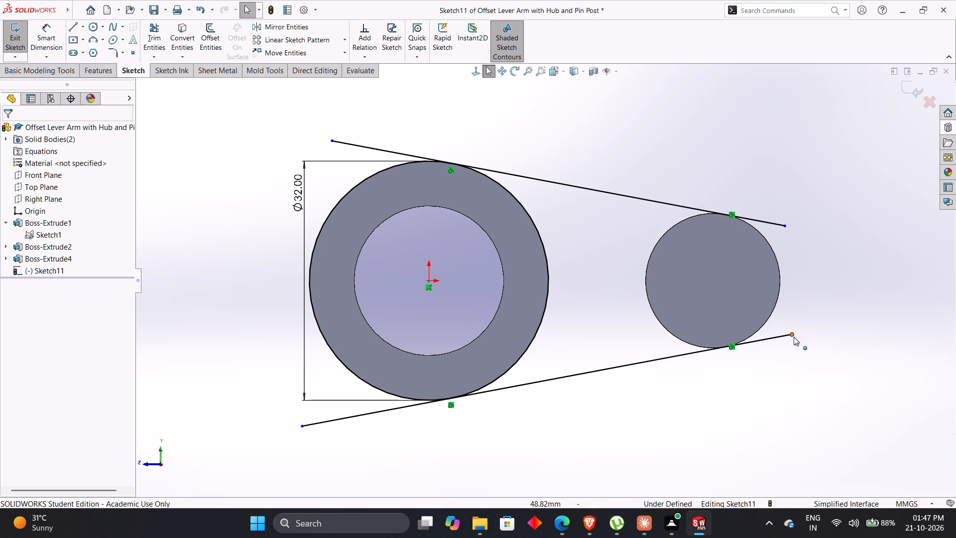
Make the post-side endpoints of the lower and upper tangent lines coincident with the pin post's circular edge.
click(793, 335)
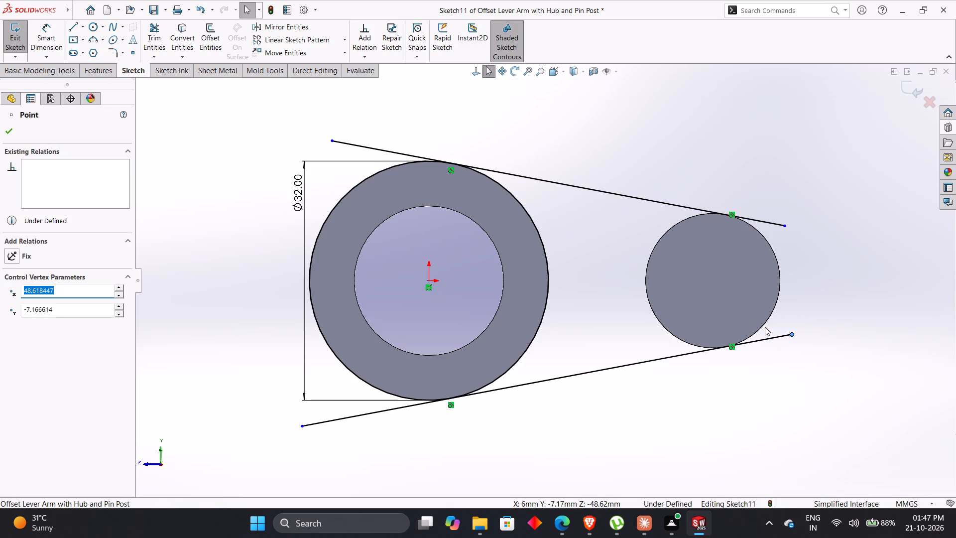
ctrl+click(762, 327)
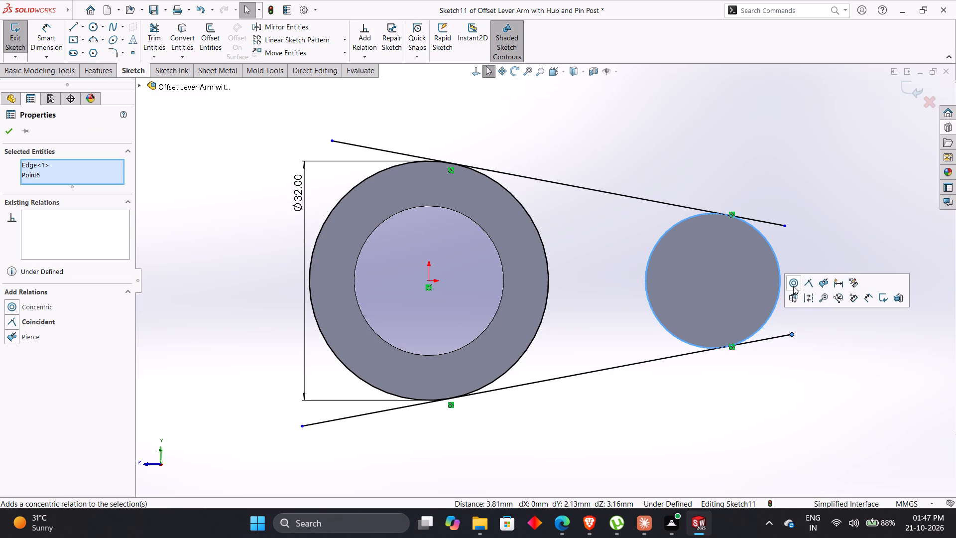
click(809, 279)
click(814, 203)
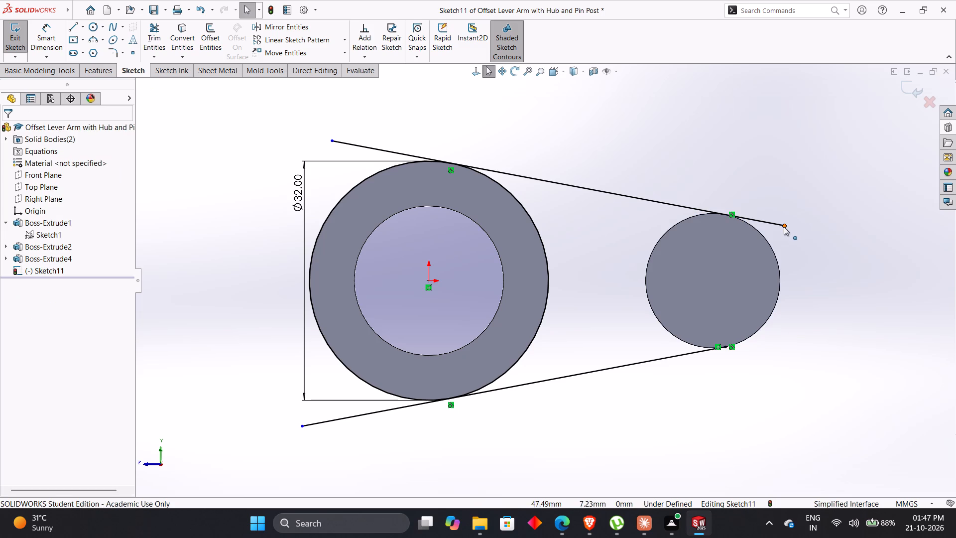
click(784, 227)
ctrl+click(760, 232)
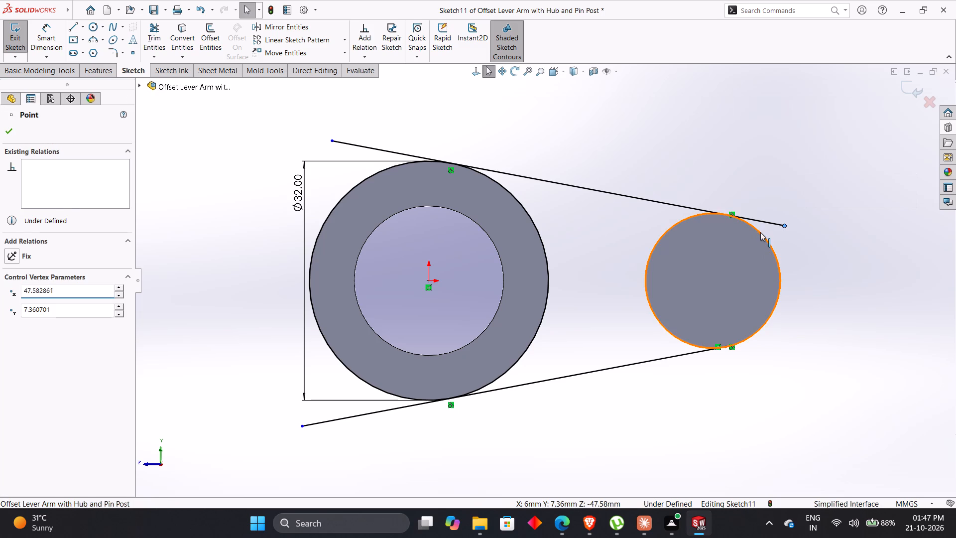
click(802, 189)
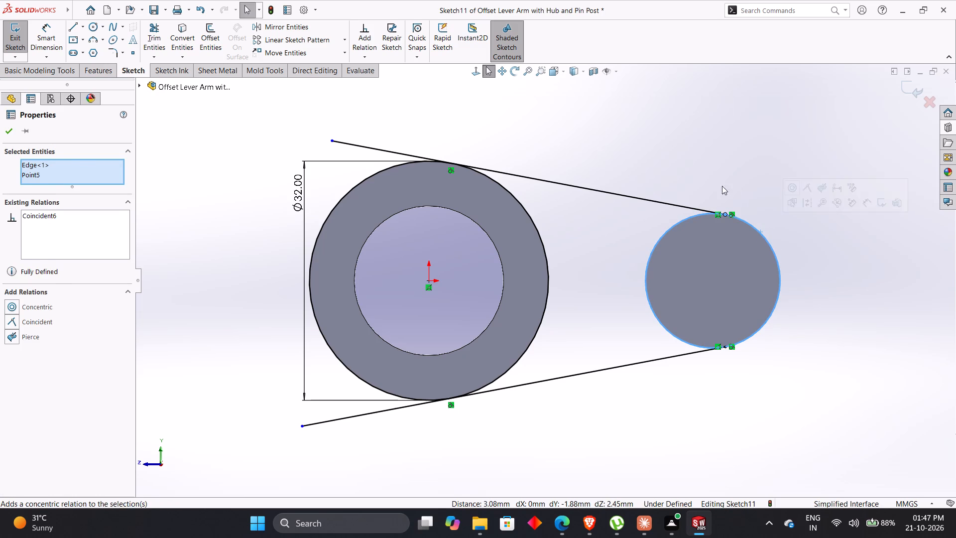
click(712, 177)
Make the hub-side endpoints of the upper and lower tangent lines coincident with the 32 mm hub circle.
click(333, 140)
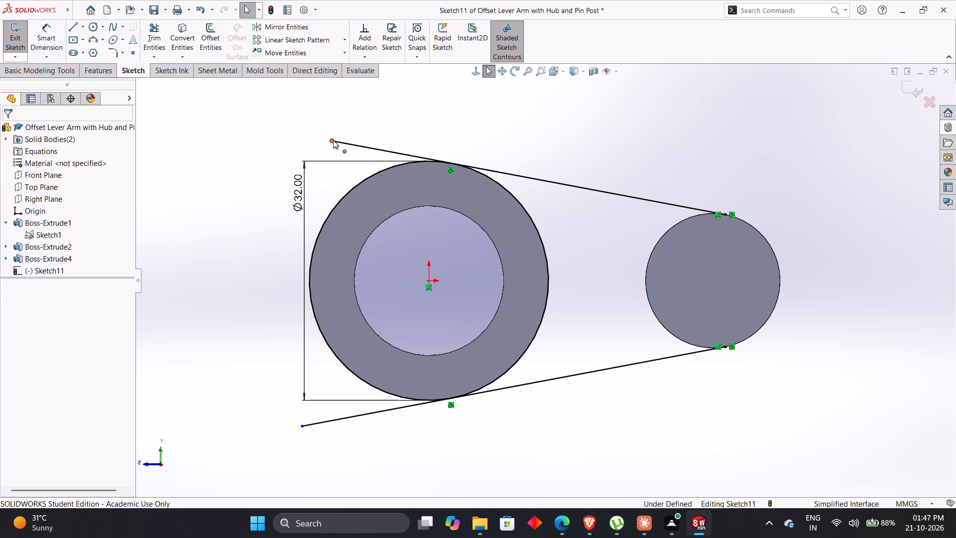
ctrl+click(386, 171)
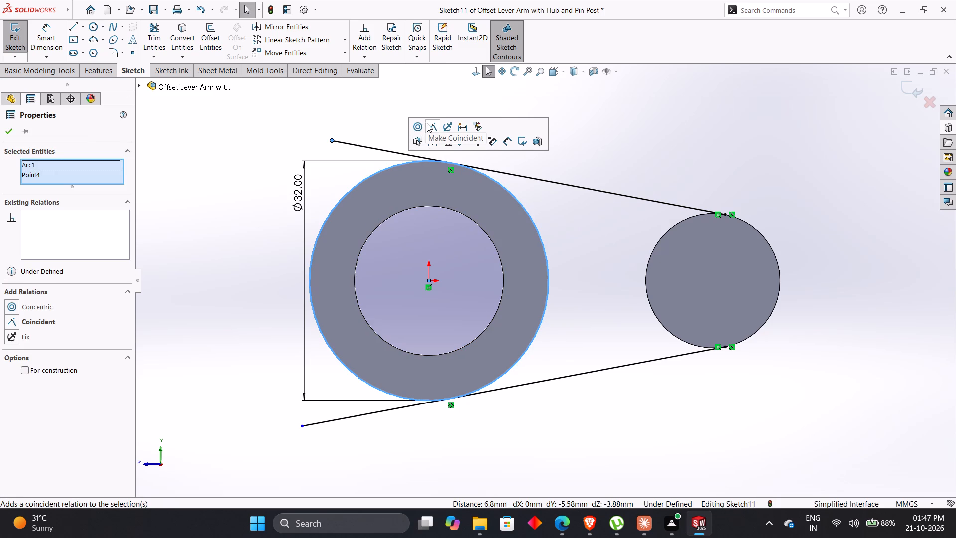
click(429, 124)
click(336, 141)
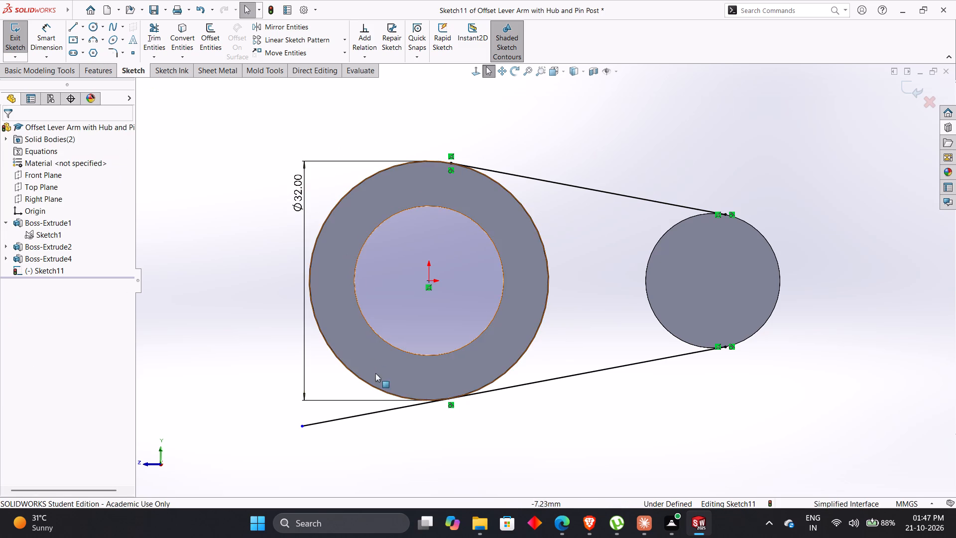
click(300, 426)
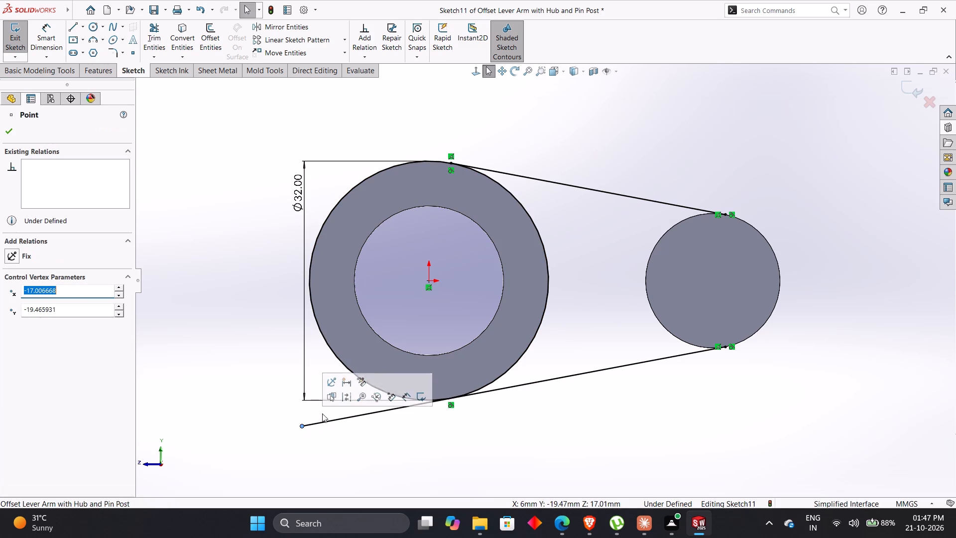
ctrl+click(366, 380)
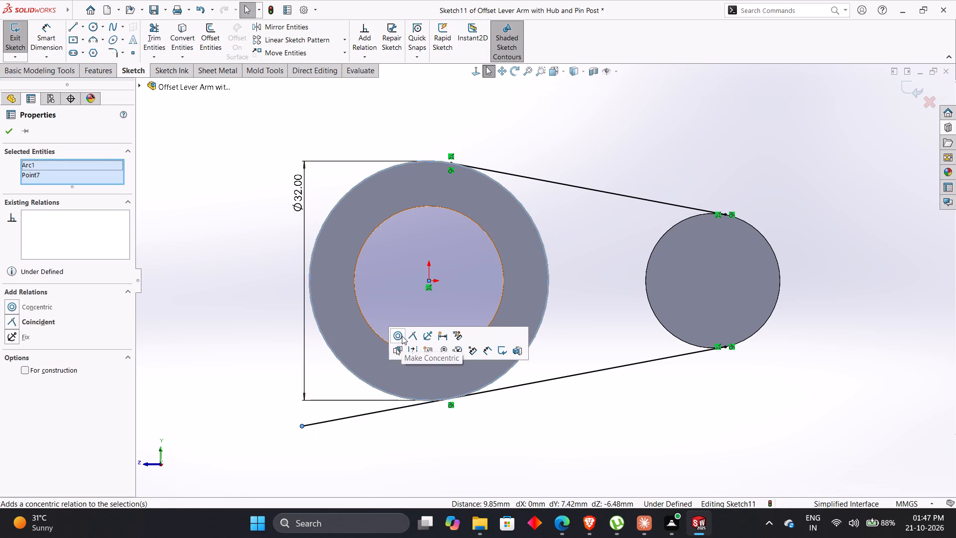
click(409, 334)
click(219, 395)
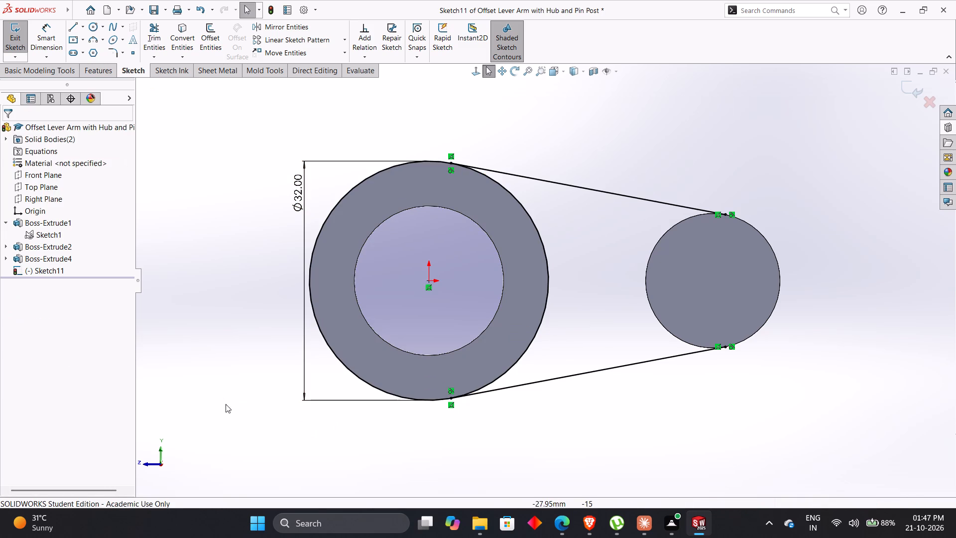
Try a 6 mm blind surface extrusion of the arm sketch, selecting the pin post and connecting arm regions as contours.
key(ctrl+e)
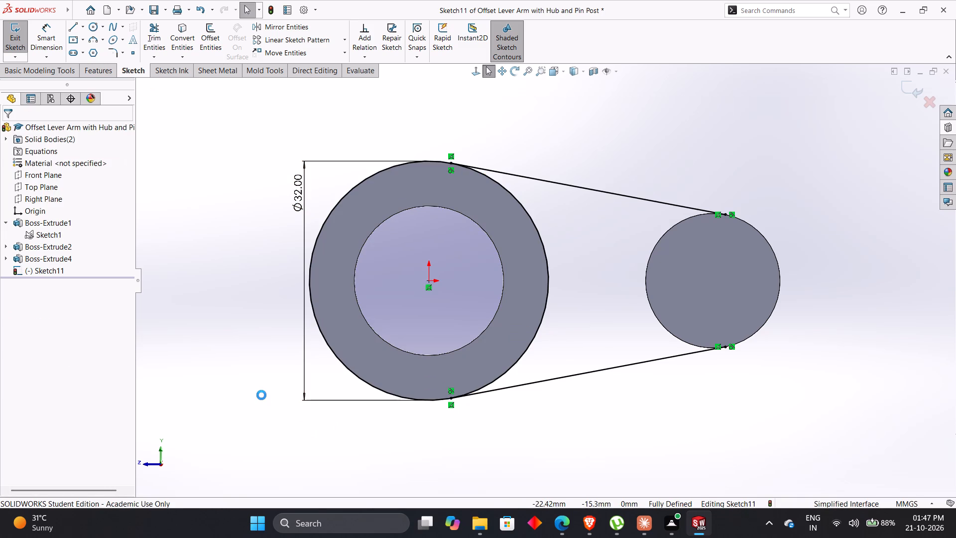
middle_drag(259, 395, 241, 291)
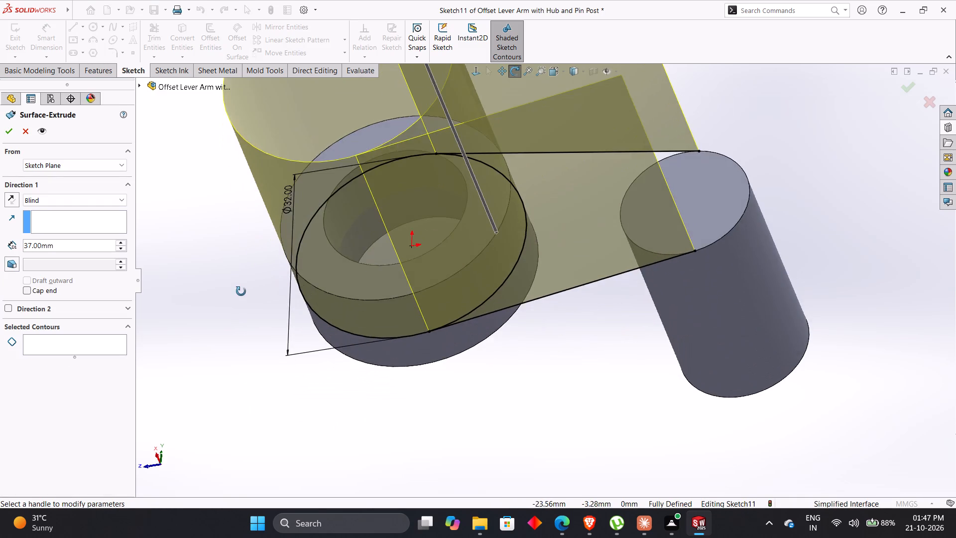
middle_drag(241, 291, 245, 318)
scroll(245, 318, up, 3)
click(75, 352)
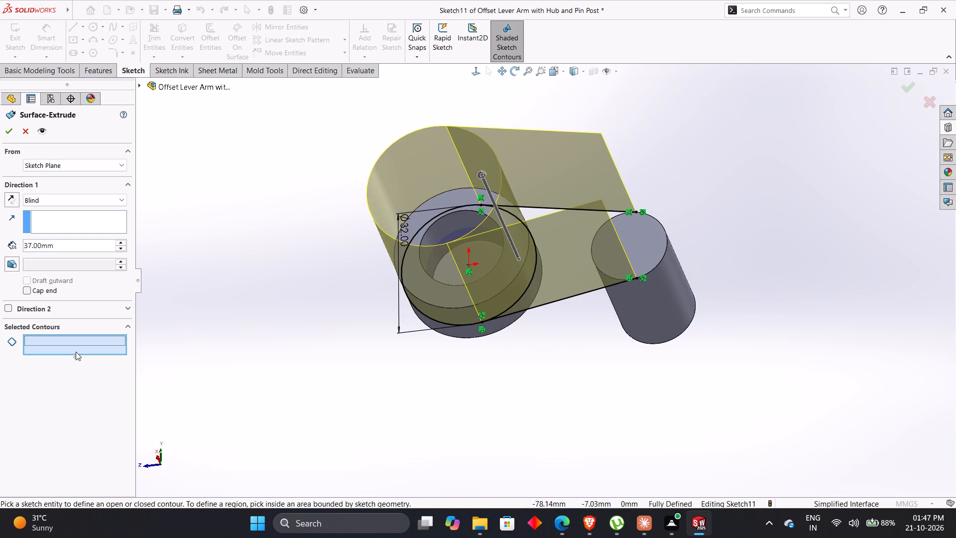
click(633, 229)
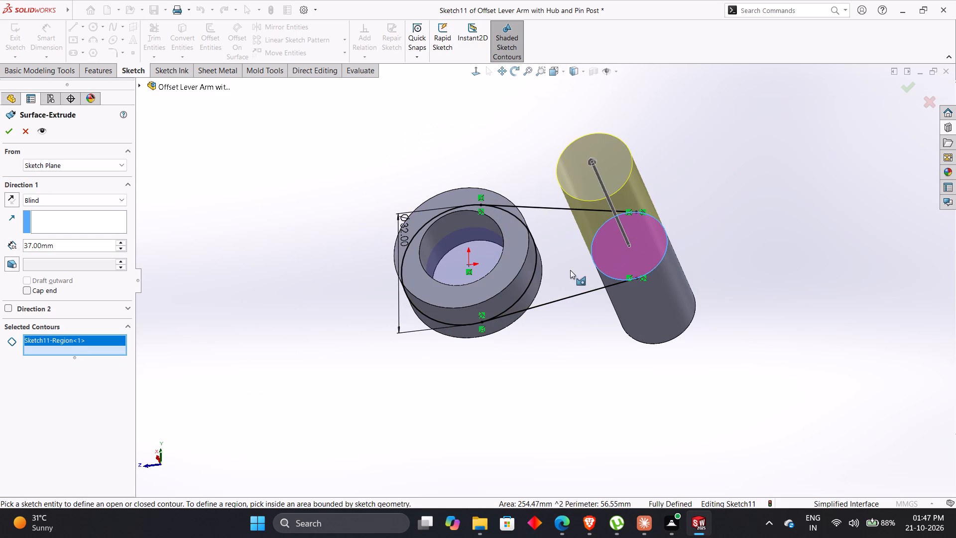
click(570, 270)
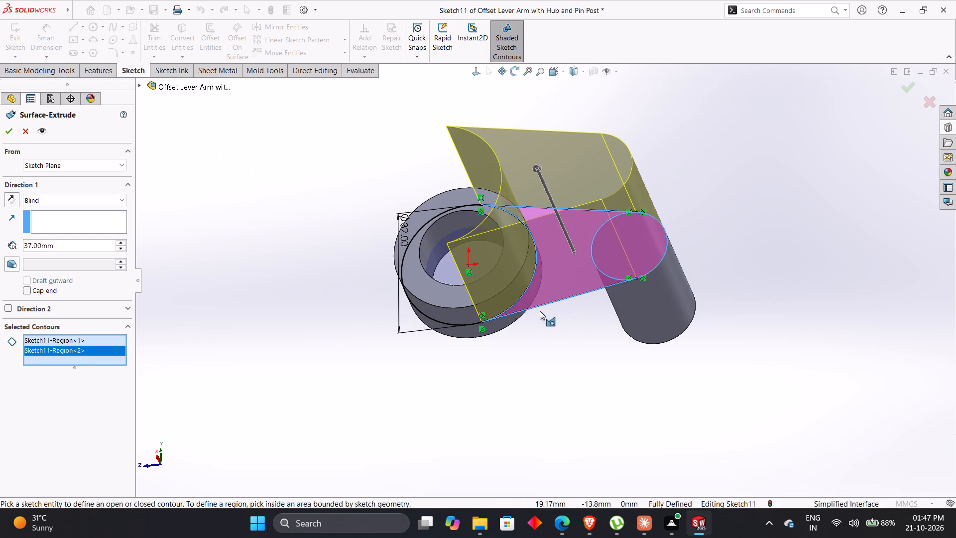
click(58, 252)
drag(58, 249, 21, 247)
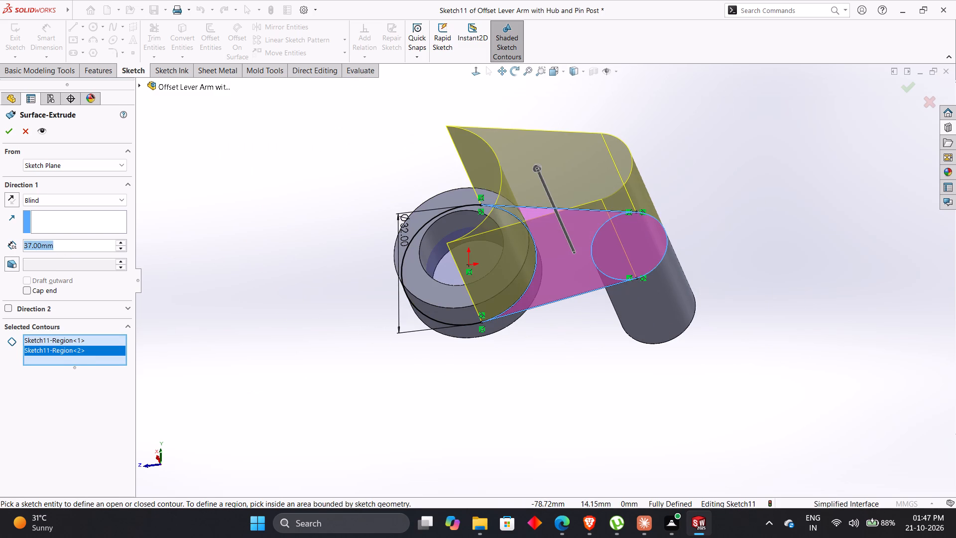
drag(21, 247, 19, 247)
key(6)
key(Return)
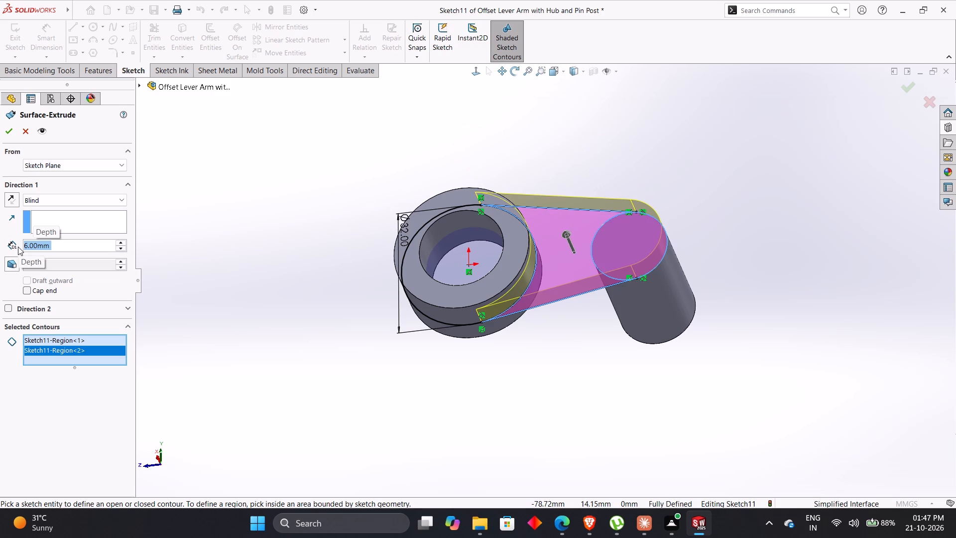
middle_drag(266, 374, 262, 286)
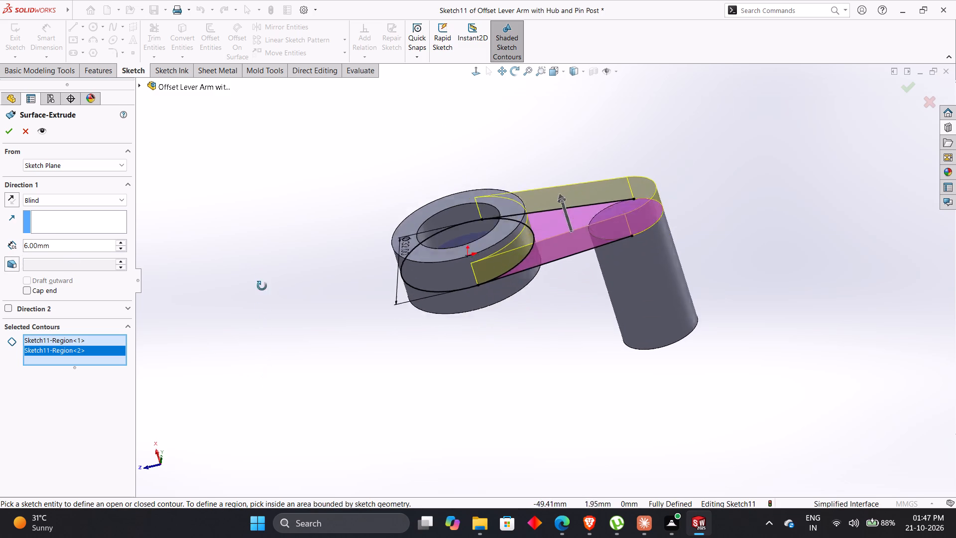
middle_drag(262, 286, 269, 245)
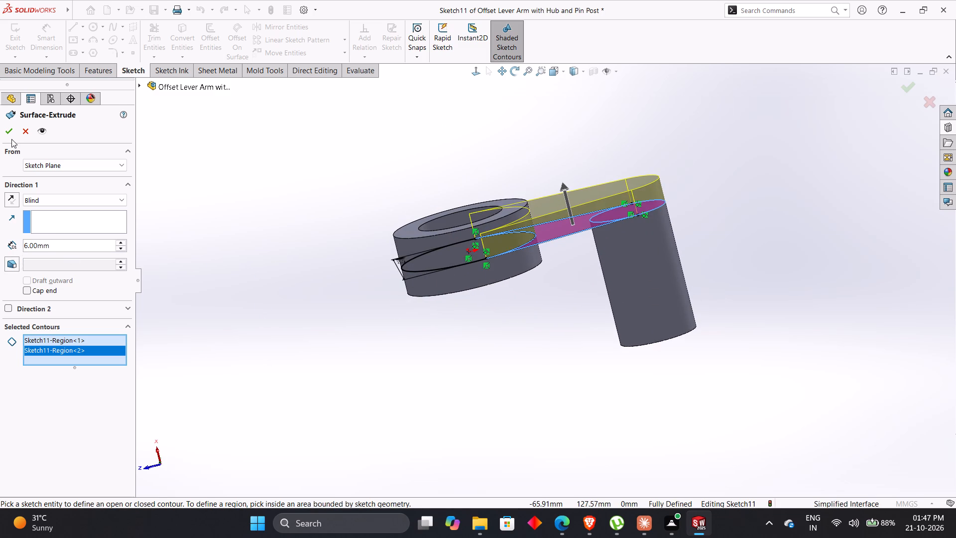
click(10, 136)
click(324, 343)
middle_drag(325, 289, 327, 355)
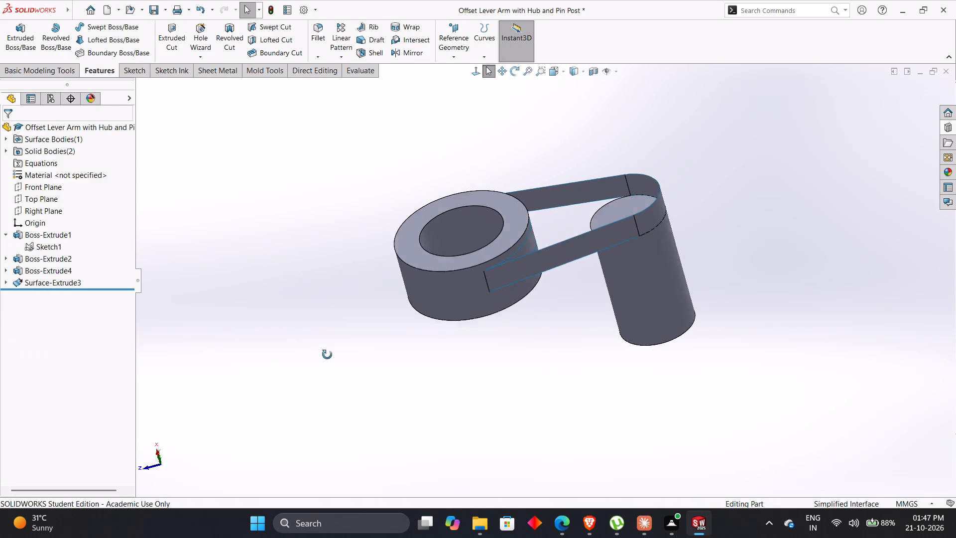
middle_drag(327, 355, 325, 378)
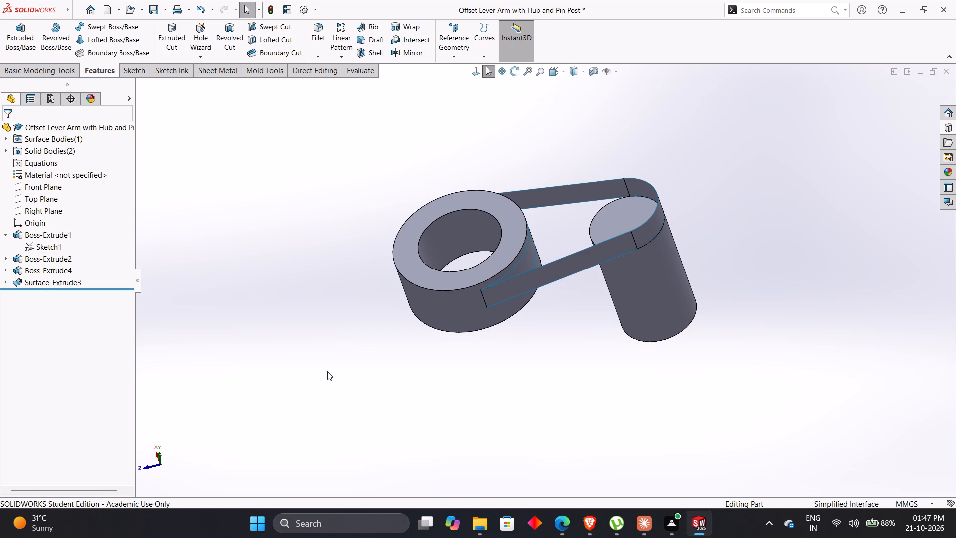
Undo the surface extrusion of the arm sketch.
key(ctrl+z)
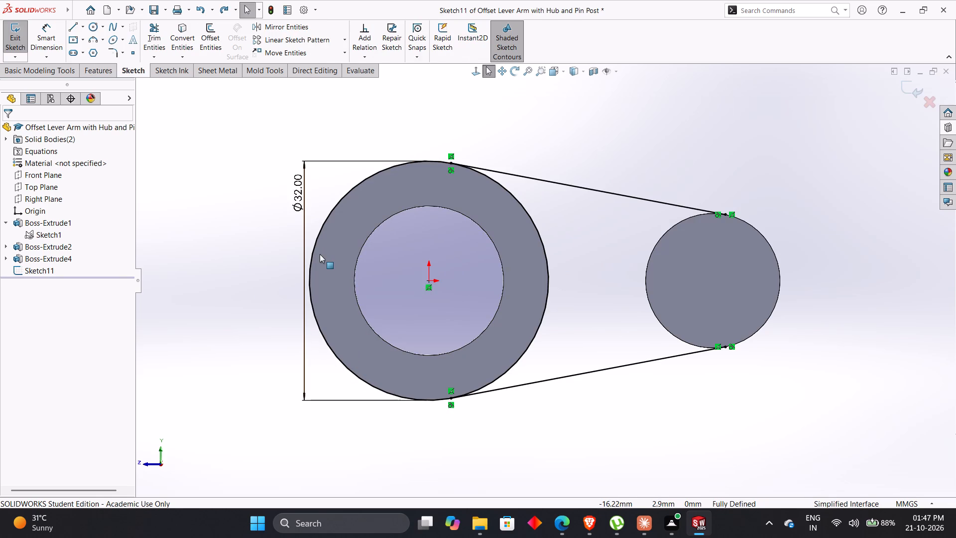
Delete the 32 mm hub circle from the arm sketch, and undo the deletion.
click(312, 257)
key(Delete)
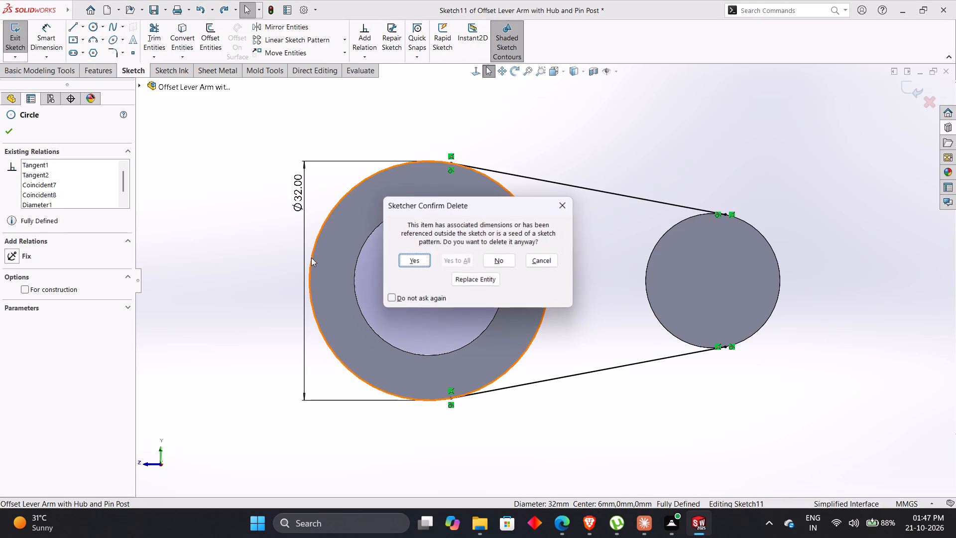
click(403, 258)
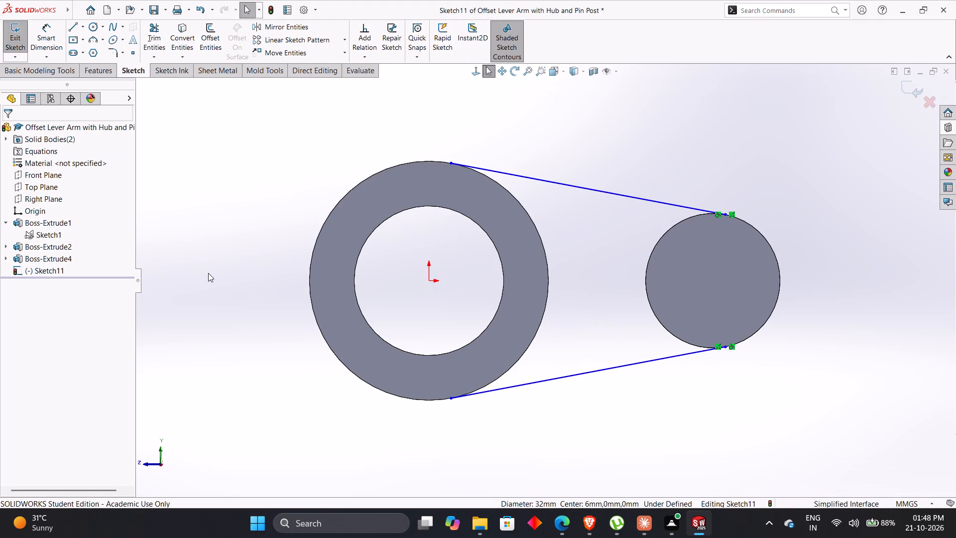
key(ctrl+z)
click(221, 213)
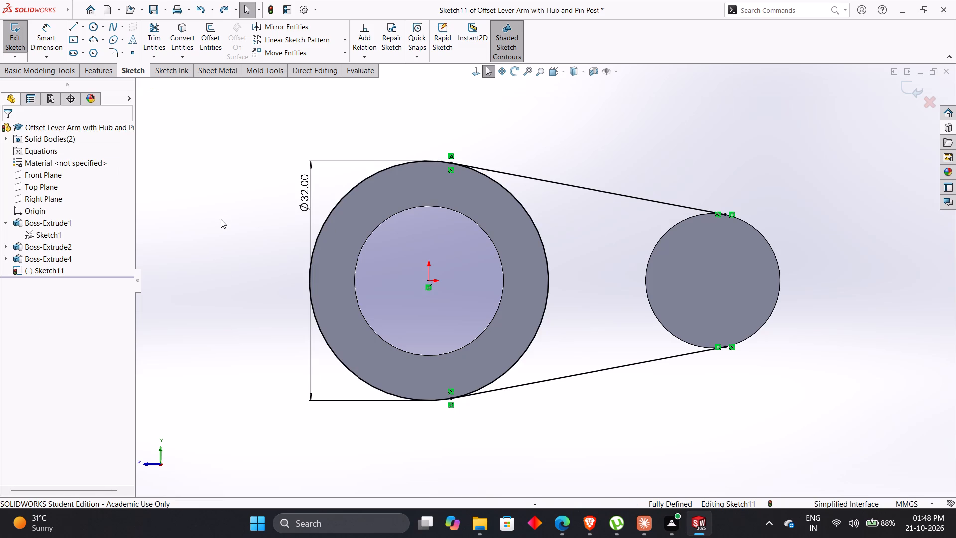
Trim away the part of the 32 mm hub circle facing away from the pin post, between the two tangent lines.
click(164, 35)
drag(232, 115, 319, 385)
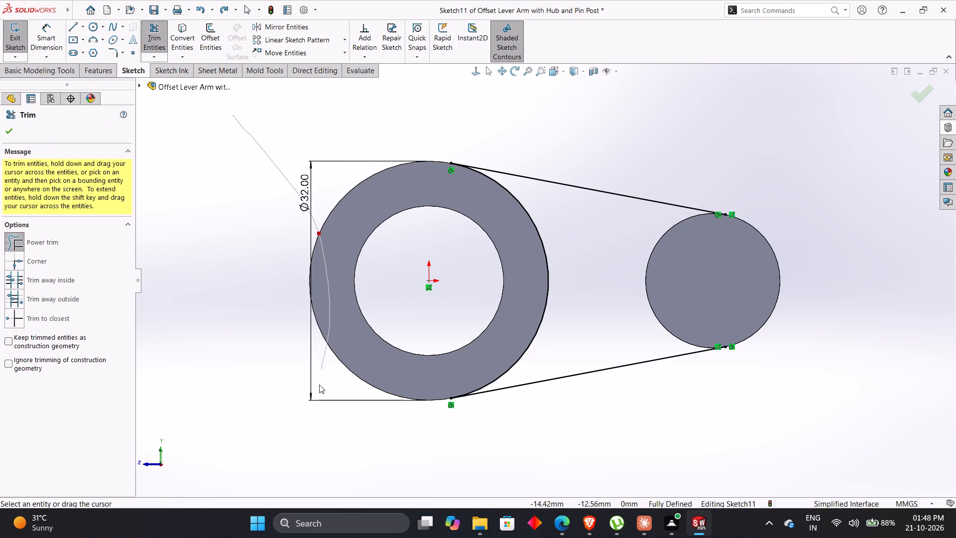
drag(319, 385, 317, 387)
click(213, 333)
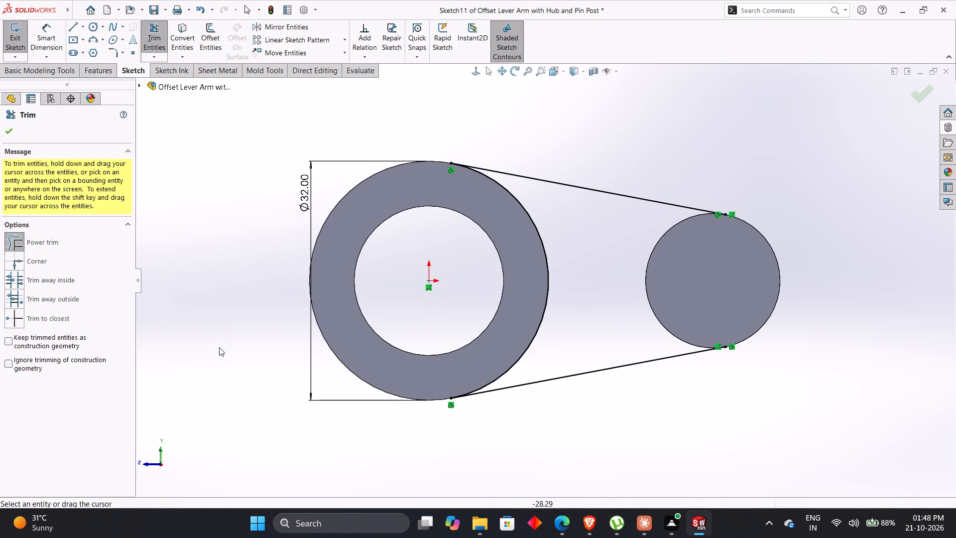
Close the arm profile with a three-point arc joining the tangent lines' post-side endpoints around the pin post's outer edge.
click(91, 39)
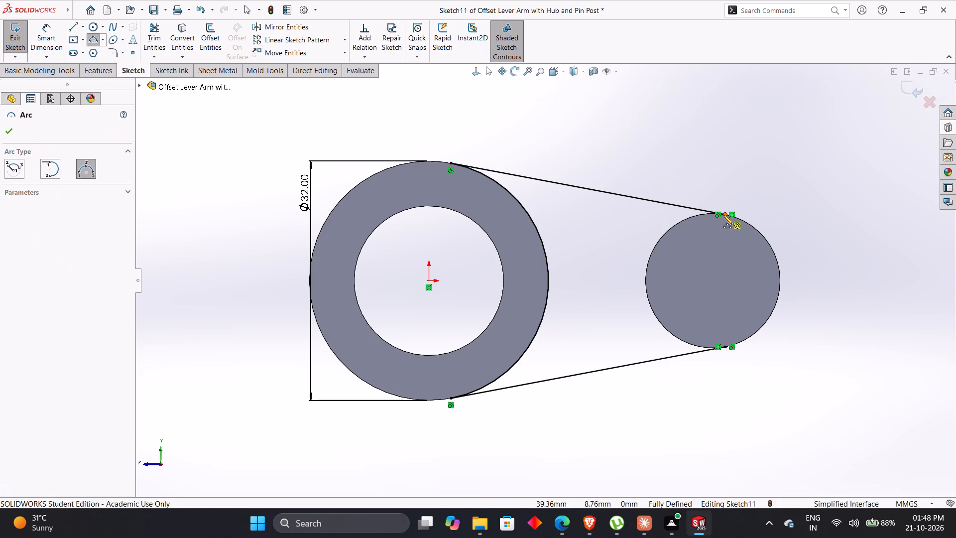
click(723, 215)
click(727, 347)
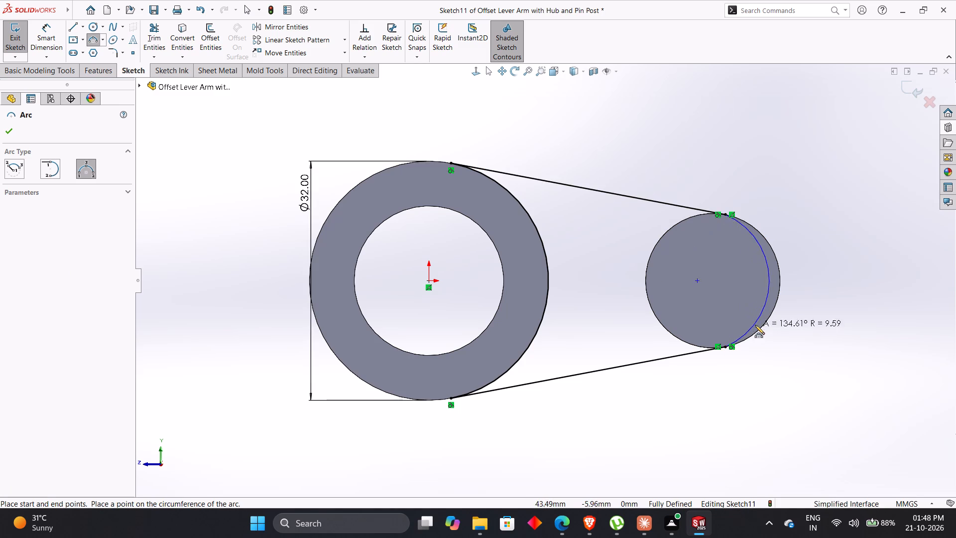
click(767, 321)
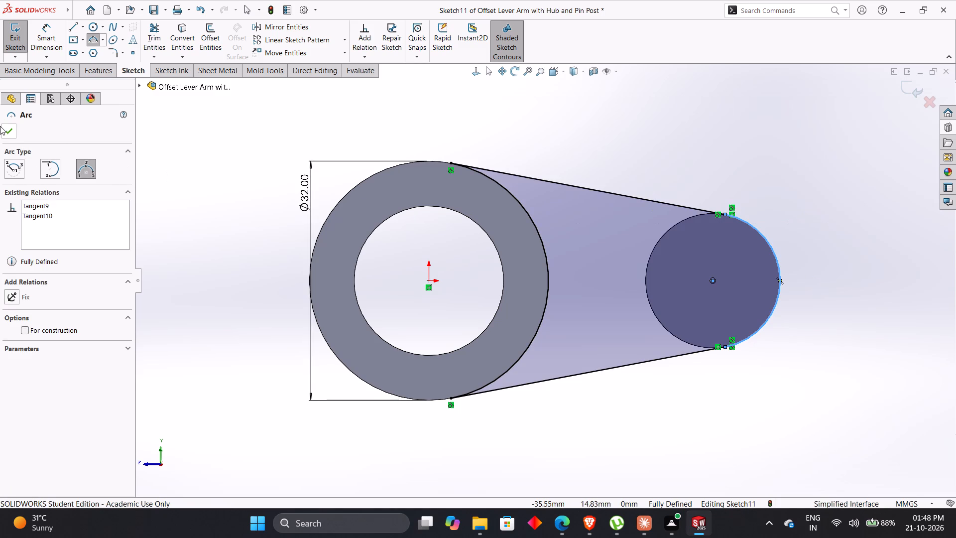
click(2, 132)
click(236, 268)
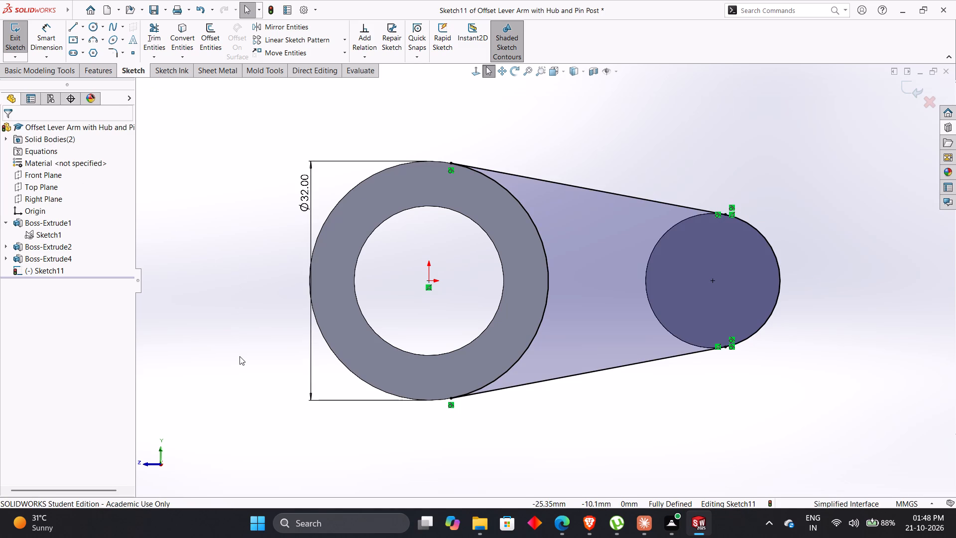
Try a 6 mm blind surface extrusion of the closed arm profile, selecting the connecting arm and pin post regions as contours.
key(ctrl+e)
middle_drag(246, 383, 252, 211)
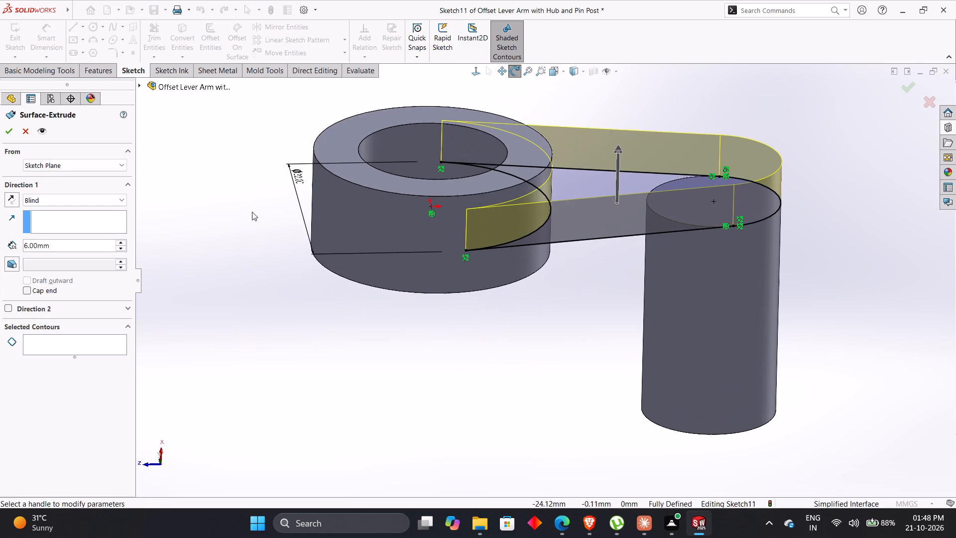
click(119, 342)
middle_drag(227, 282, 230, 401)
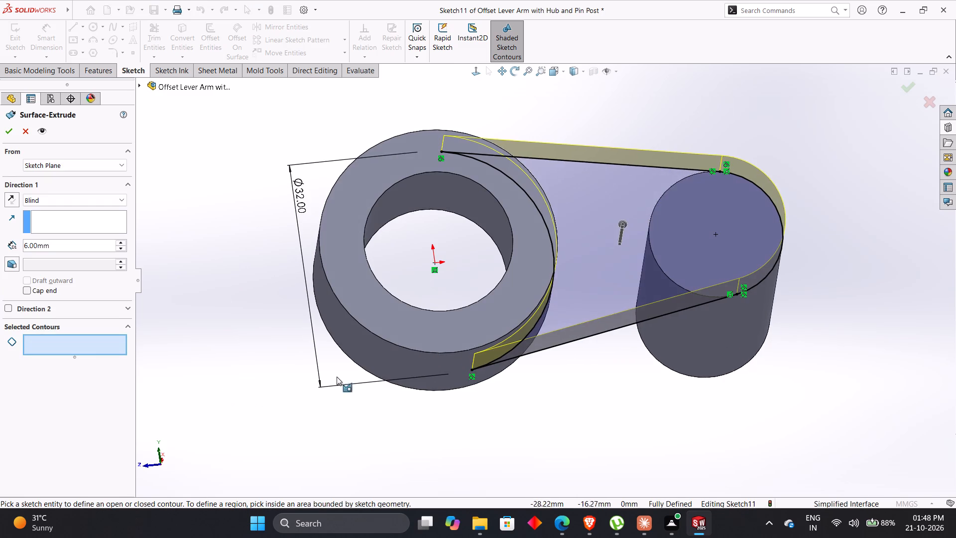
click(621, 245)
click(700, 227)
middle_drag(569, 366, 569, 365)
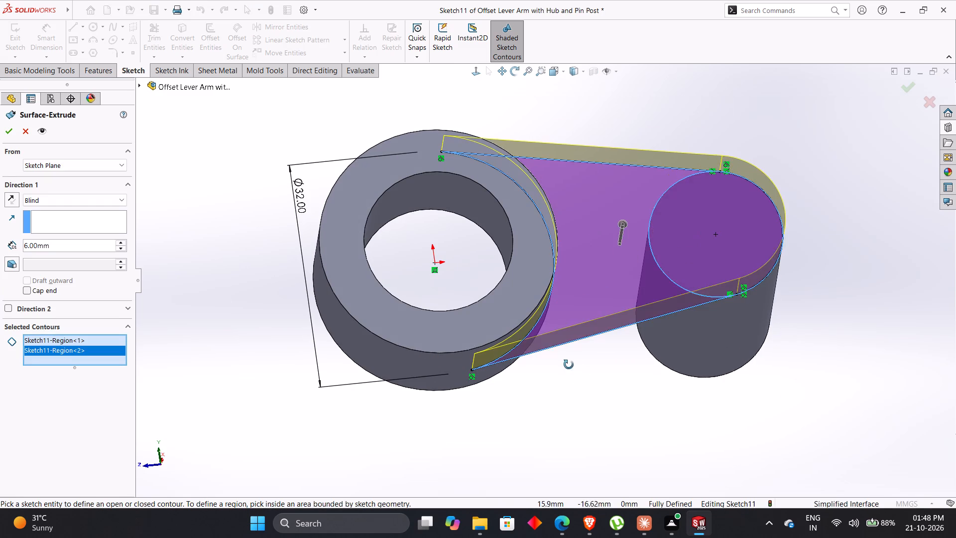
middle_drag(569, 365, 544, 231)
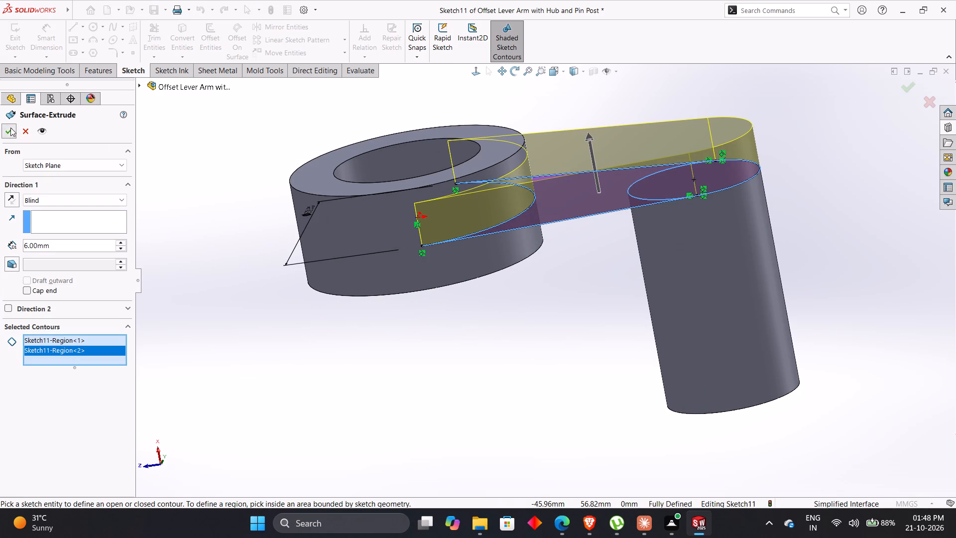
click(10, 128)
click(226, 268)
Examine the extruded arm between the hub and pin post from several angles, including the isometric and right views.
middle_drag(227, 268, 230, 415)
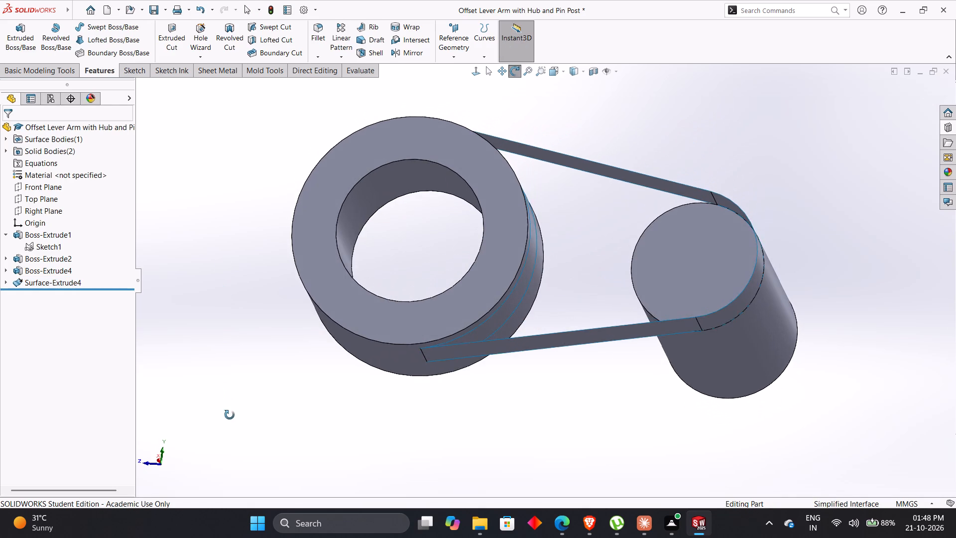
middle_drag(230, 415, 250, 415)
middle_drag(308, 427, 270, 448)
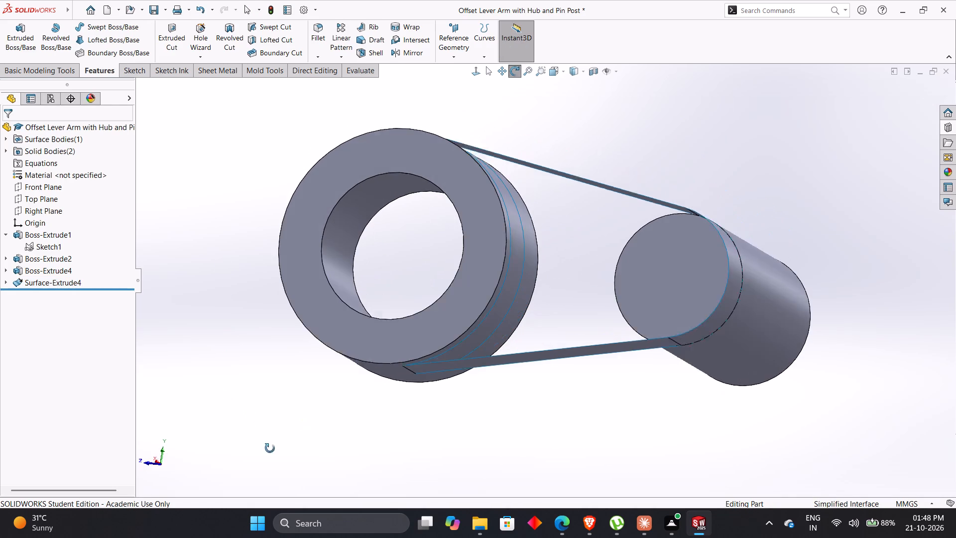
middle_drag(270, 448, 288, 420)
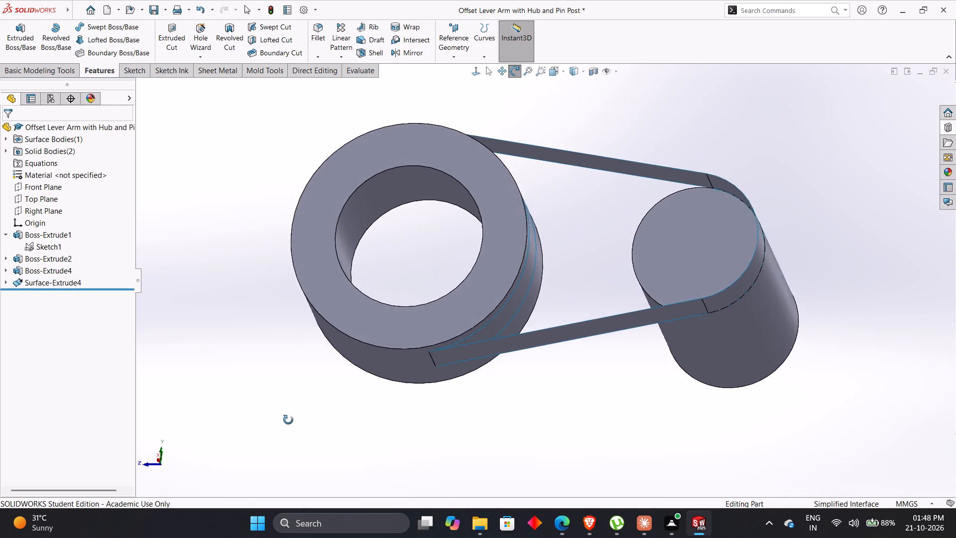
middle_drag(288, 420, 246, 295)
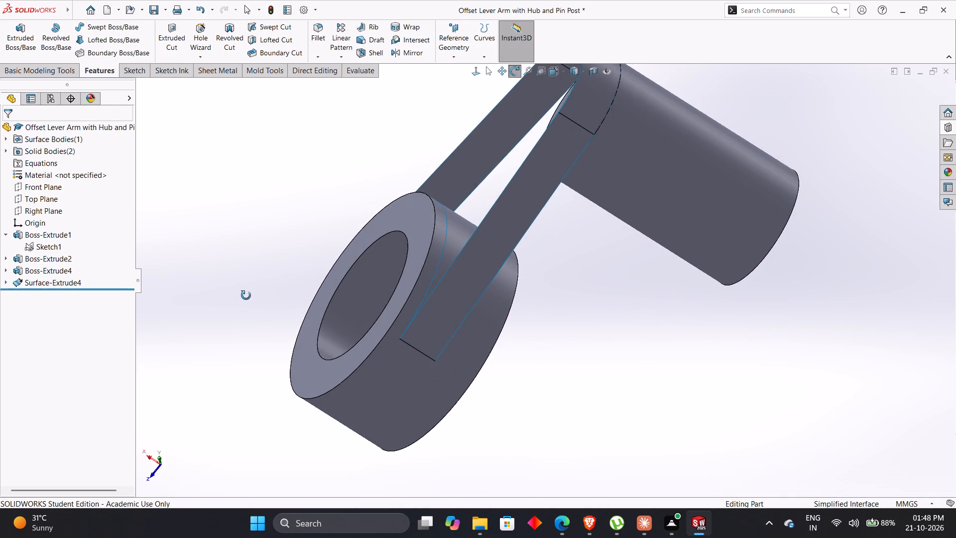
middle_drag(246, 295, 246, 295)
middle_drag(245, 301, 558, 396)
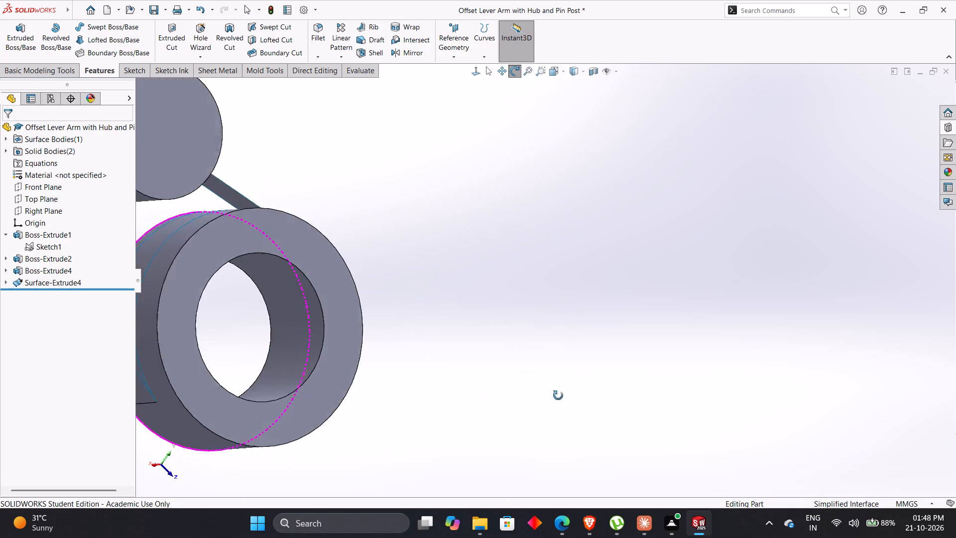
middle_drag(558, 396, 682, 362)
scroll(678, 352, up, 4)
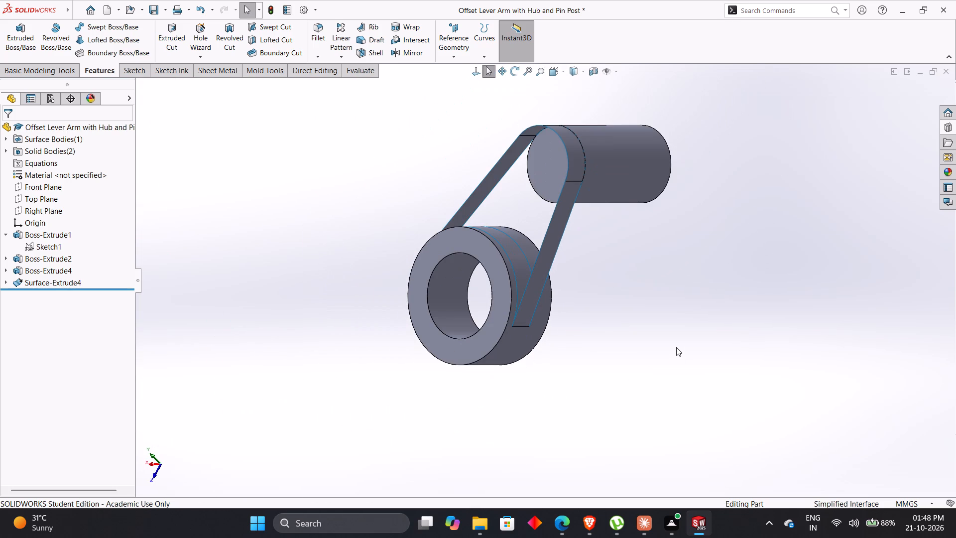
key(ctrl+7)
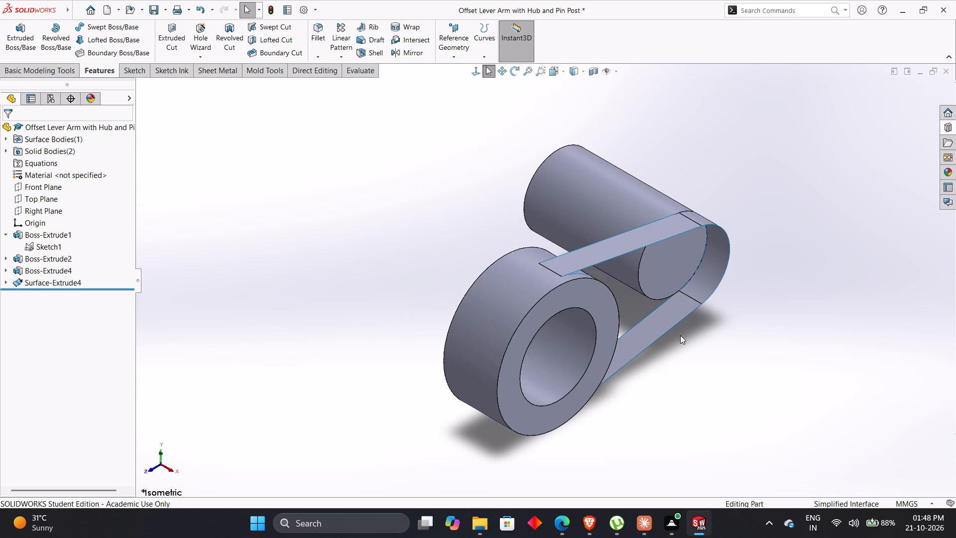
key(ctrl+4)
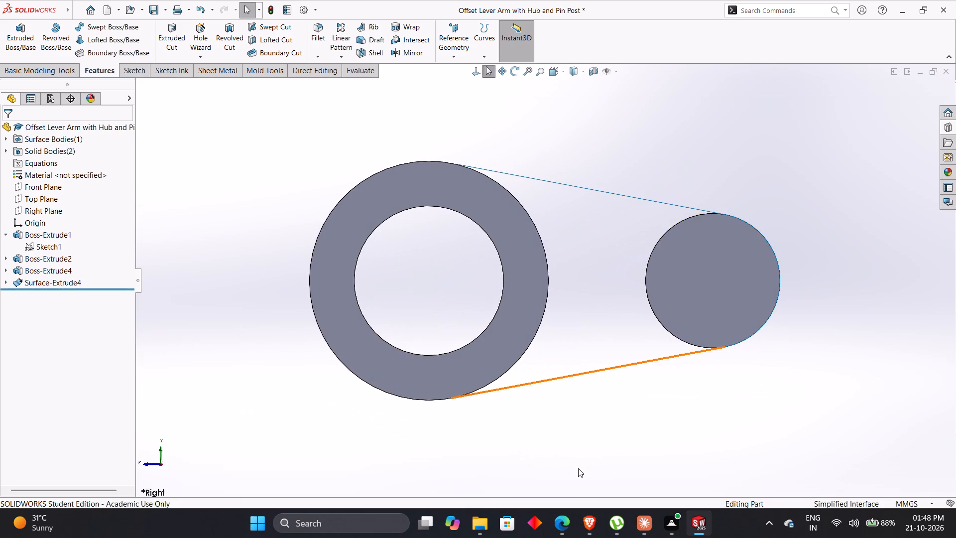
middle_drag(578, 469, 565, 338)
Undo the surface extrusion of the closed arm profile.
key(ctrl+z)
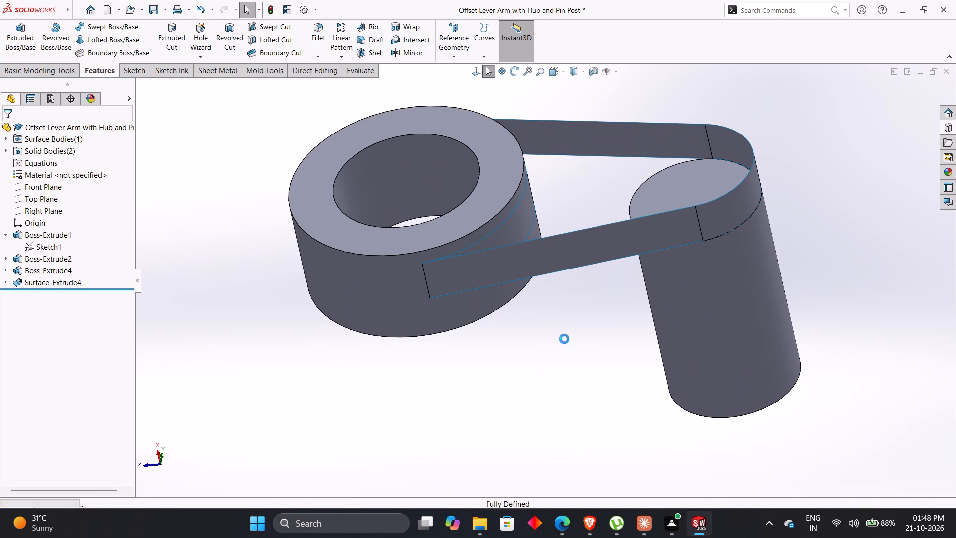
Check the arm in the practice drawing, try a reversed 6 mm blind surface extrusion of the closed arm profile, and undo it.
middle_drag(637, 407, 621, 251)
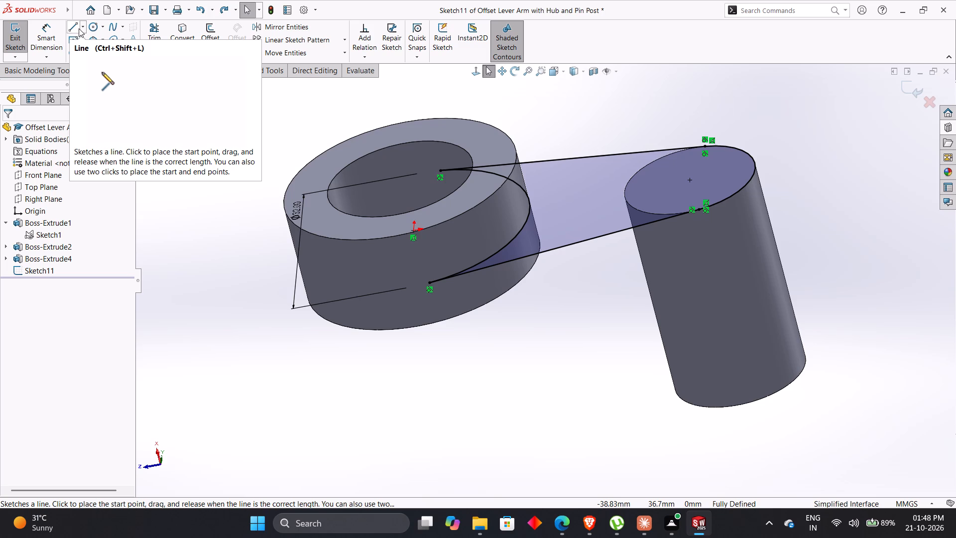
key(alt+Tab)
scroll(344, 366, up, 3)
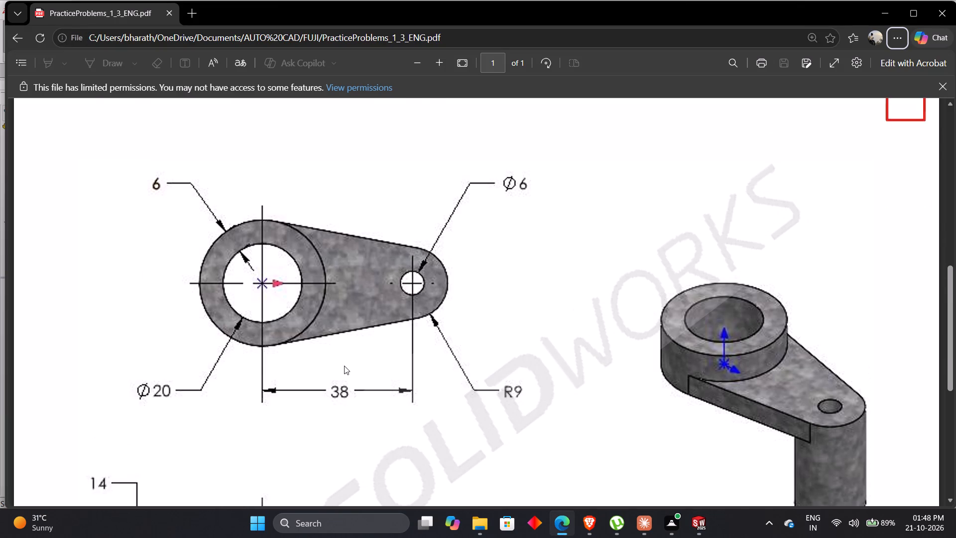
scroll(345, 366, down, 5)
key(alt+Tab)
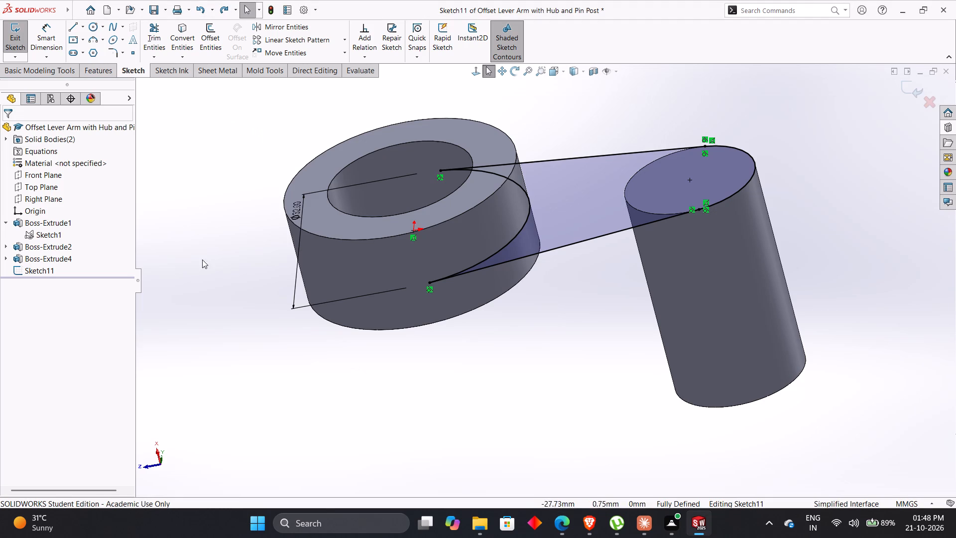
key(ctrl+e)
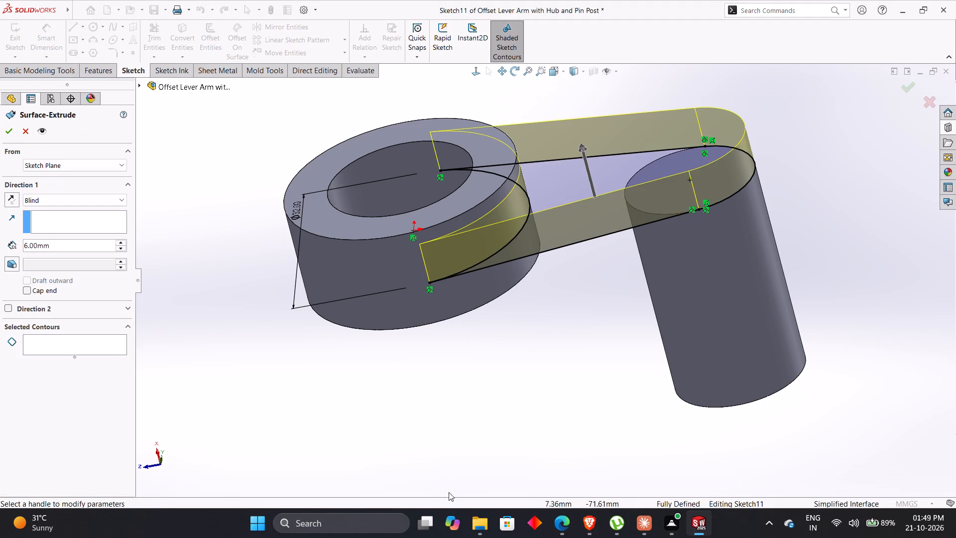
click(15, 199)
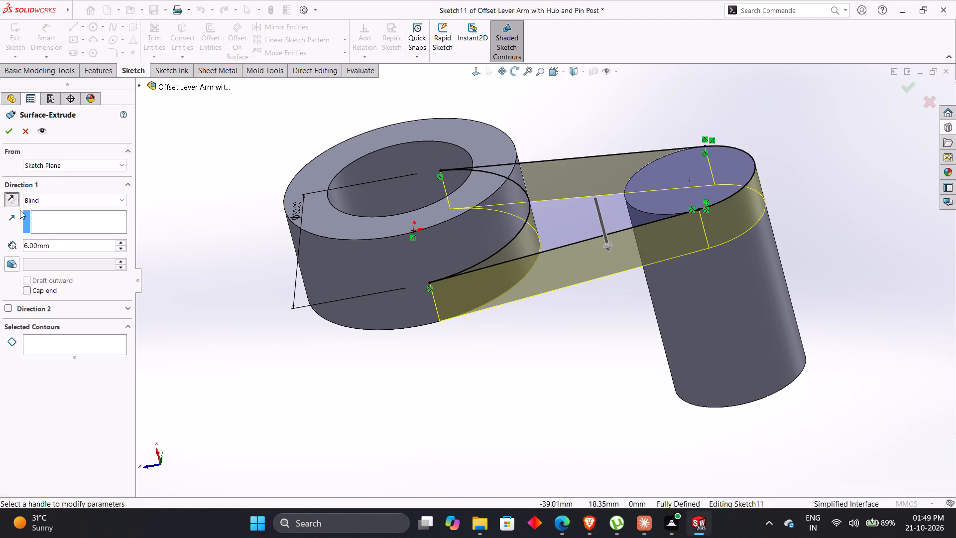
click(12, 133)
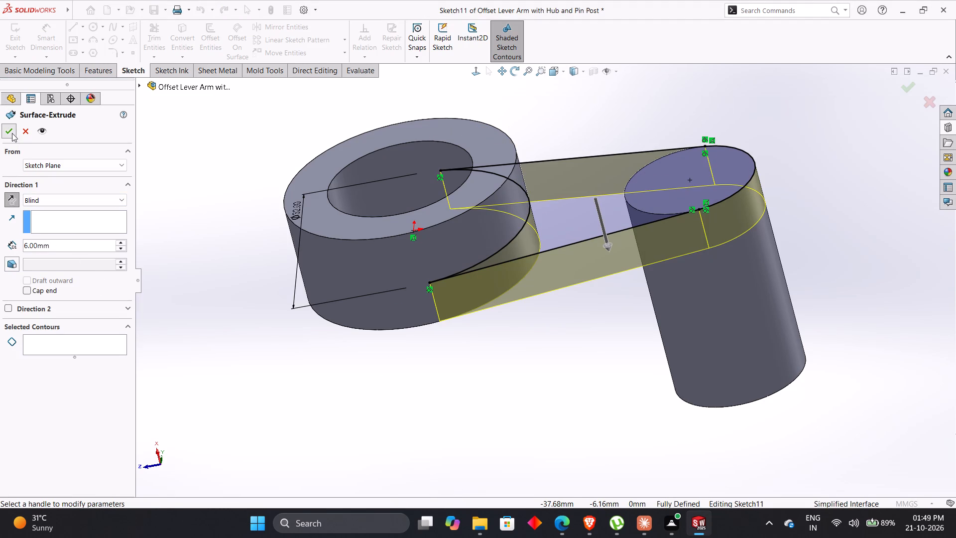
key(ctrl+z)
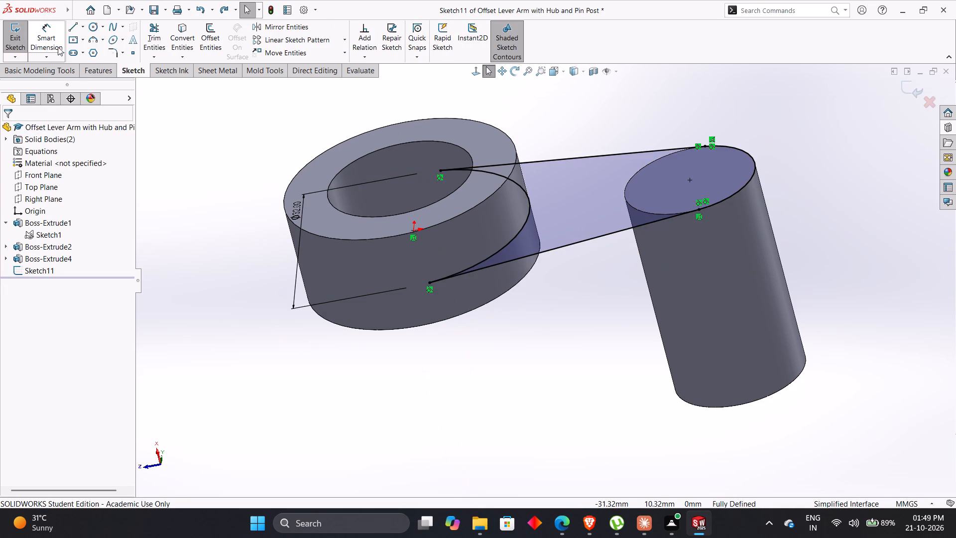
Extrude the closed arm profile as a merged solid boss, 6 mm blind in the reversed direction, using the arm and pin post regions.
click(97, 68)
click(16, 48)
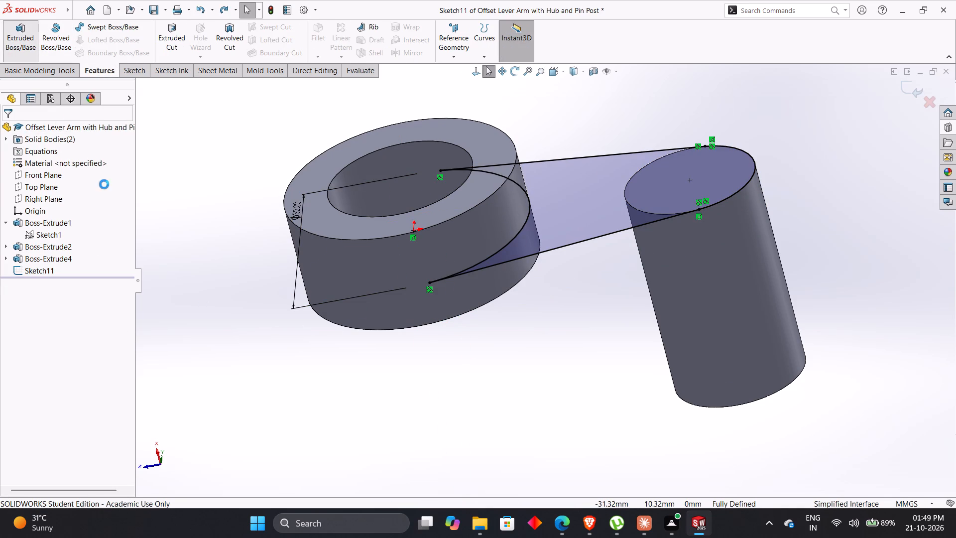
click(51, 370)
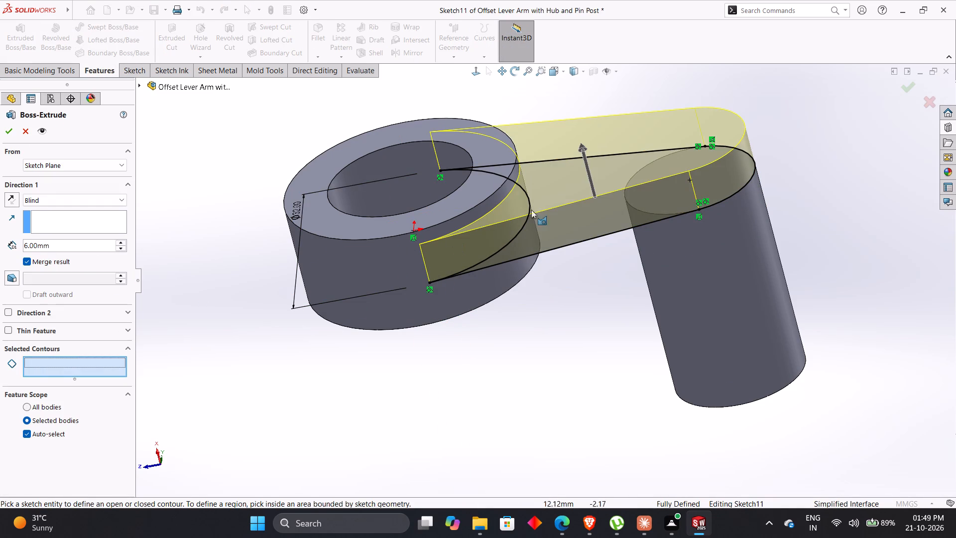
drag(584, 147, 586, 321)
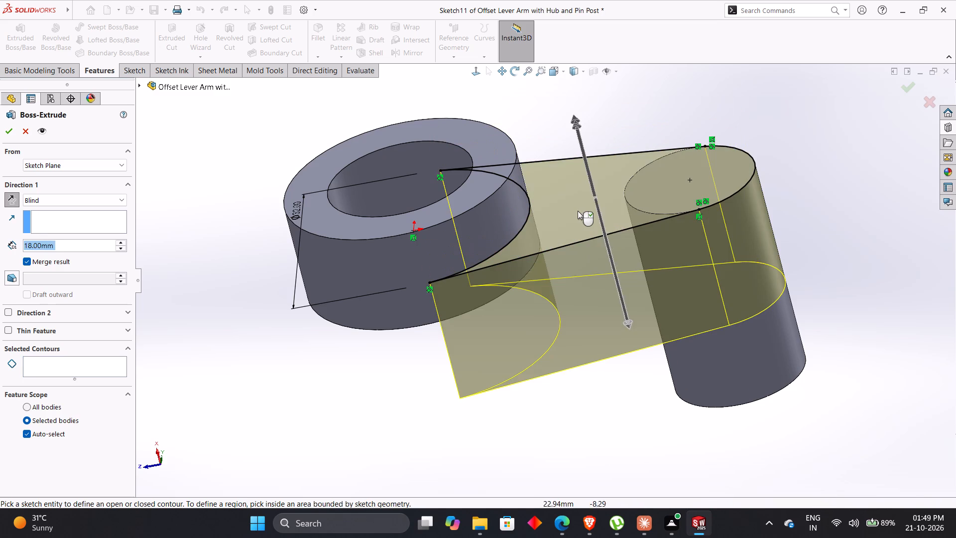
click(576, 203)
click(661, 194)
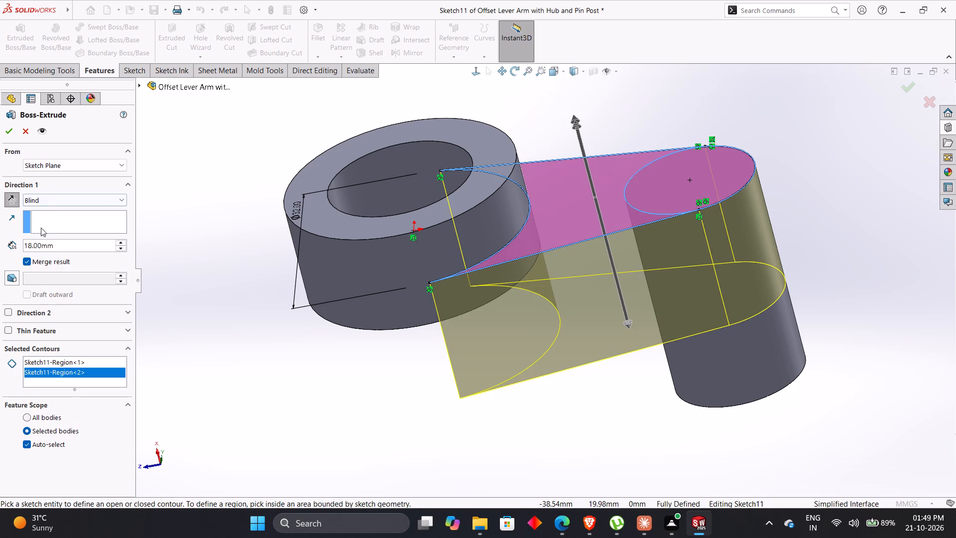
drag(61, 244, 5, 247)
key(6)
key(Return)
click(12, 131)
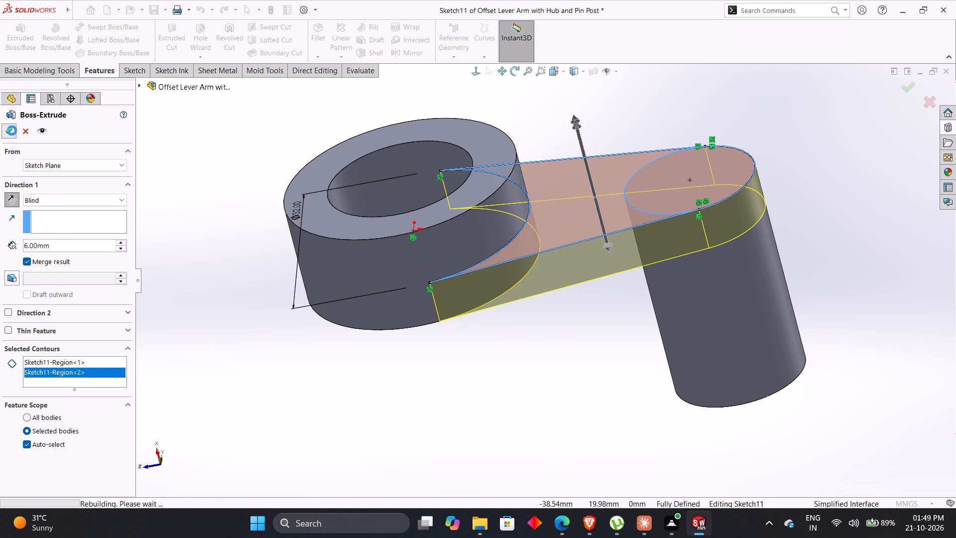
click(257, 248)
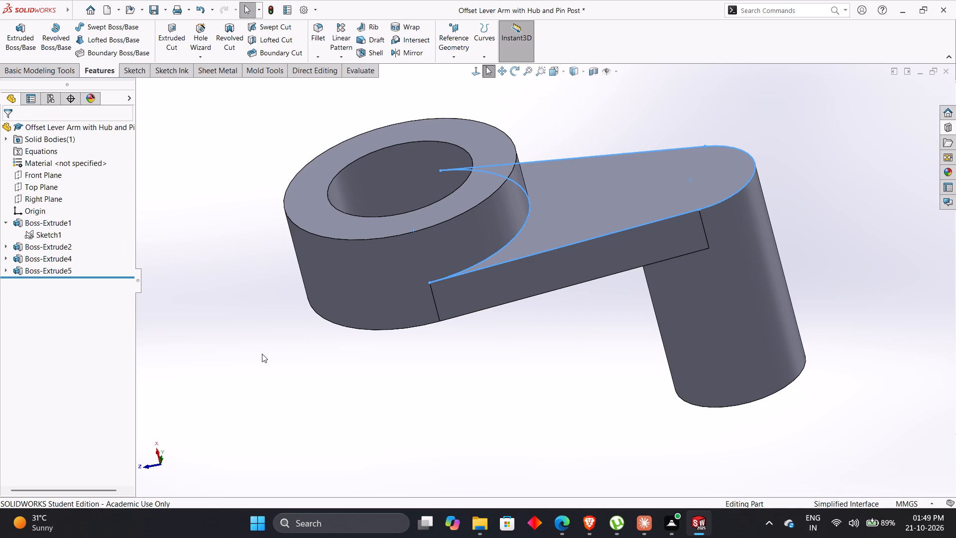
click(262, 354)
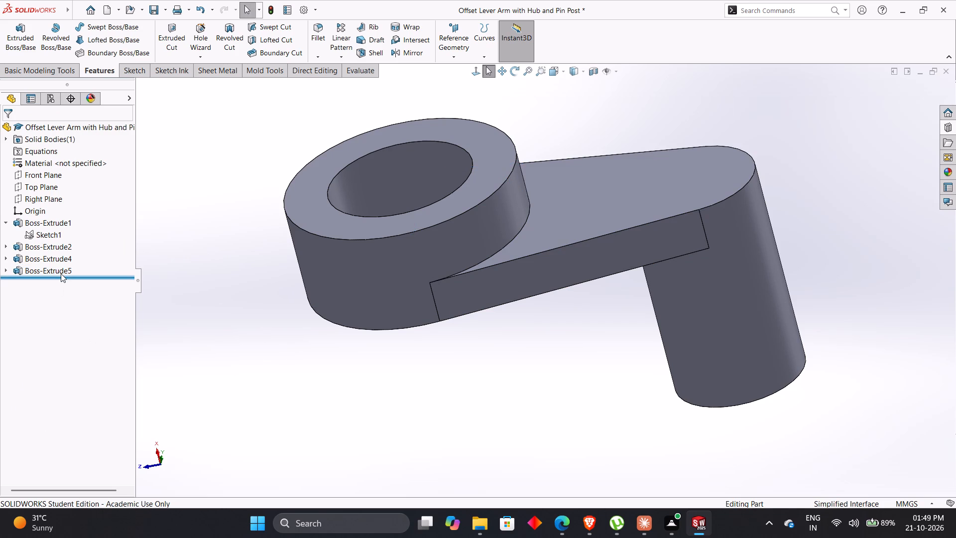
Review the feature definitions of Boss-Extrude4 and Boss-Extrude2, which form the pin post.
click(60, 261)
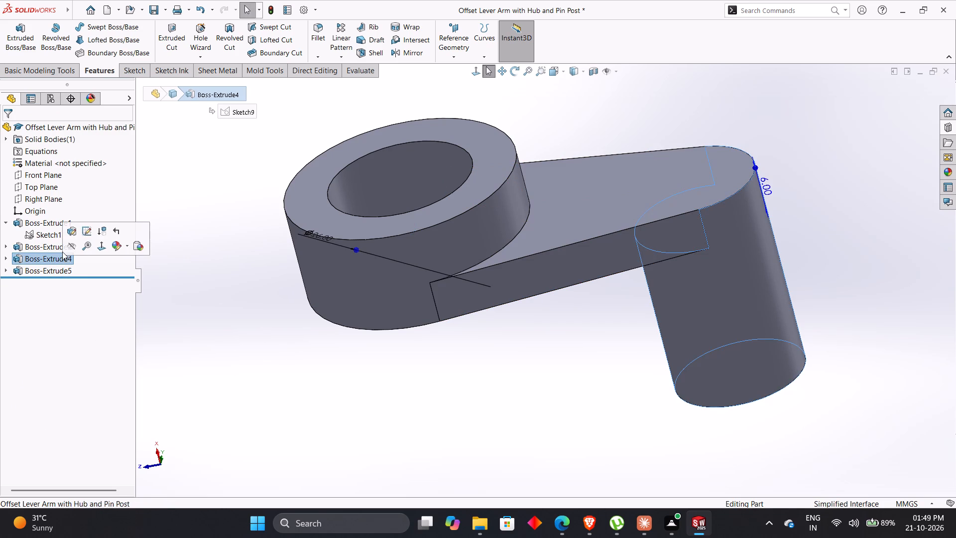
click(69, 235)
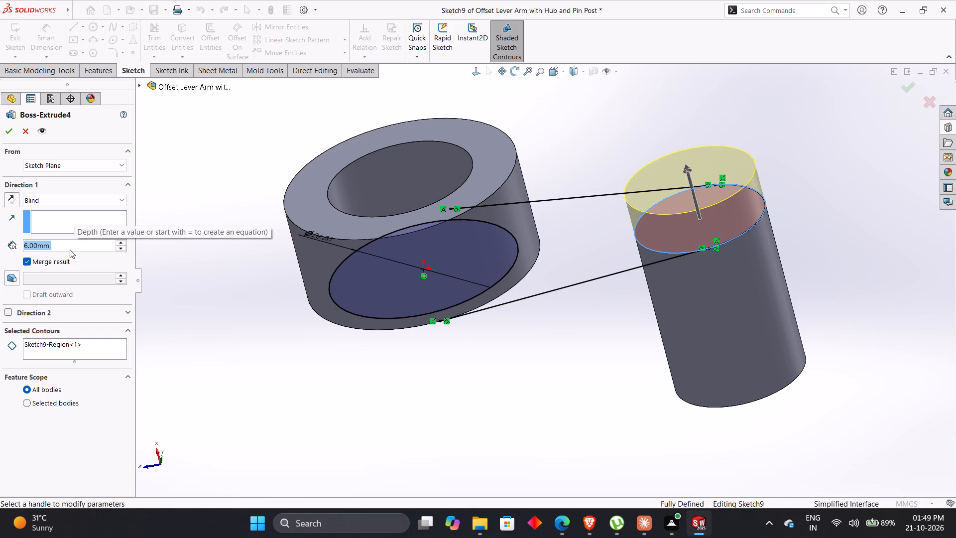
click(22, 132)
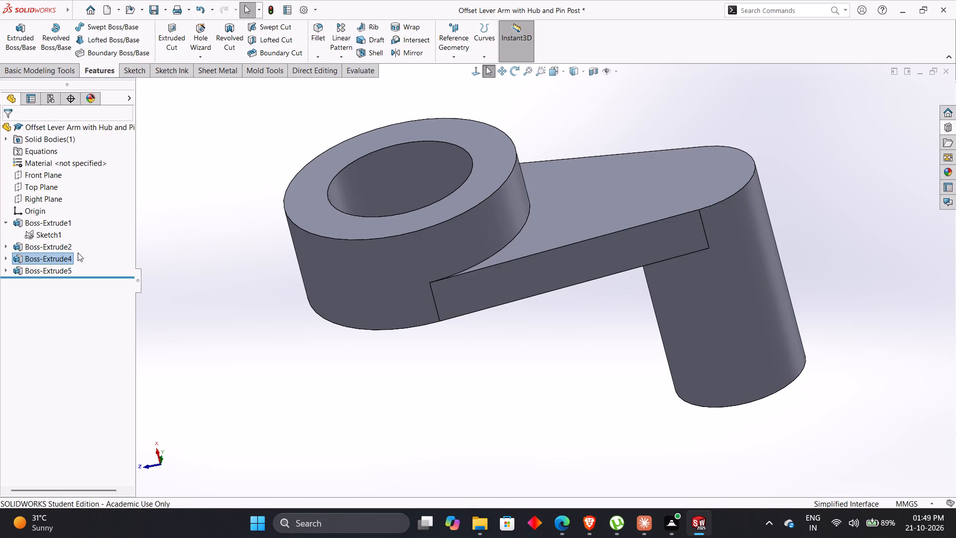
right_click(46, 248)
click(55, 217)
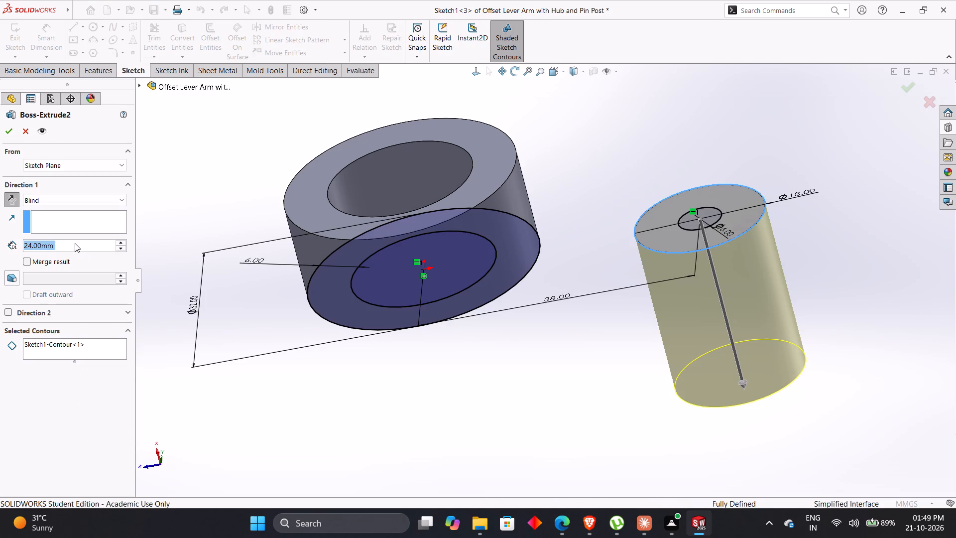
click(3, 134)
click(210, 140)
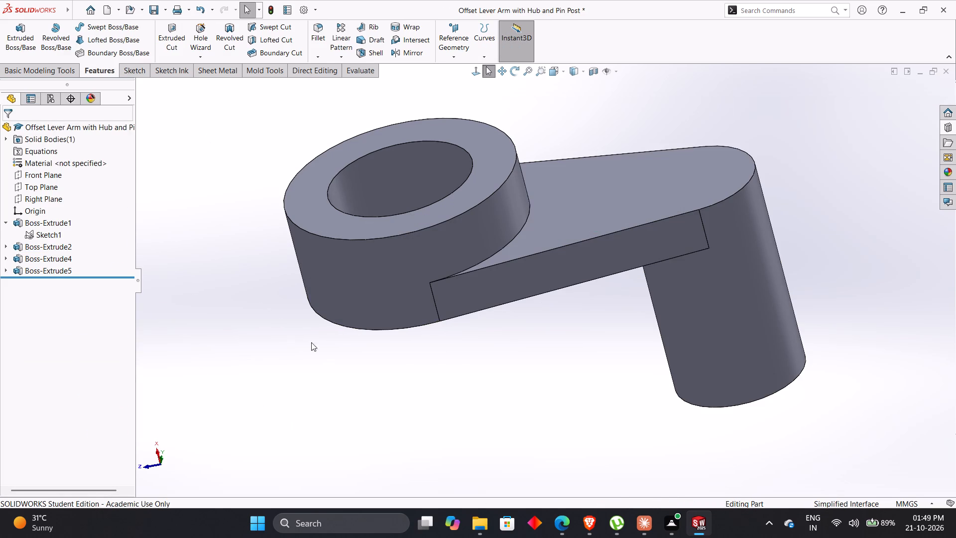
Start a new sketch on the connecting arm's flat top face.
click(134, 63)
click(134, 73)
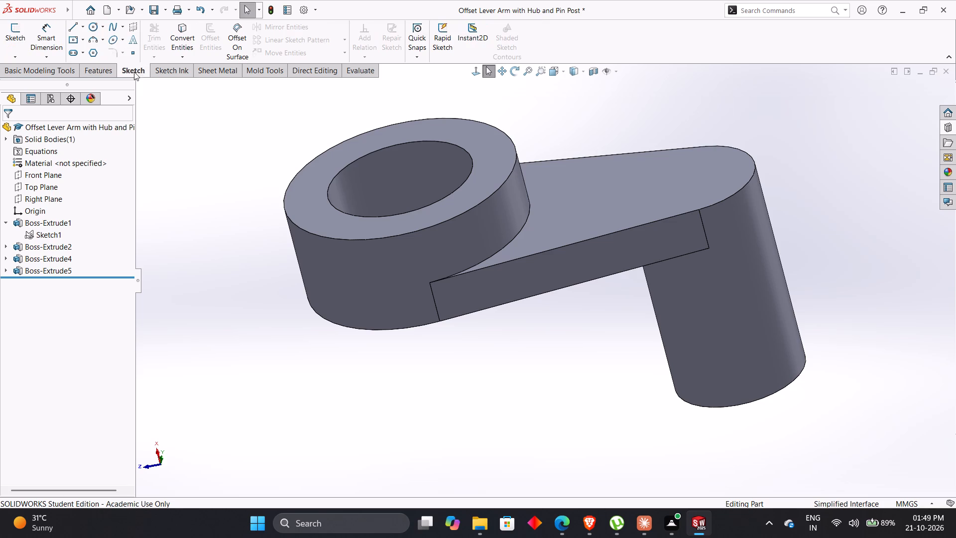
click(20, 33)
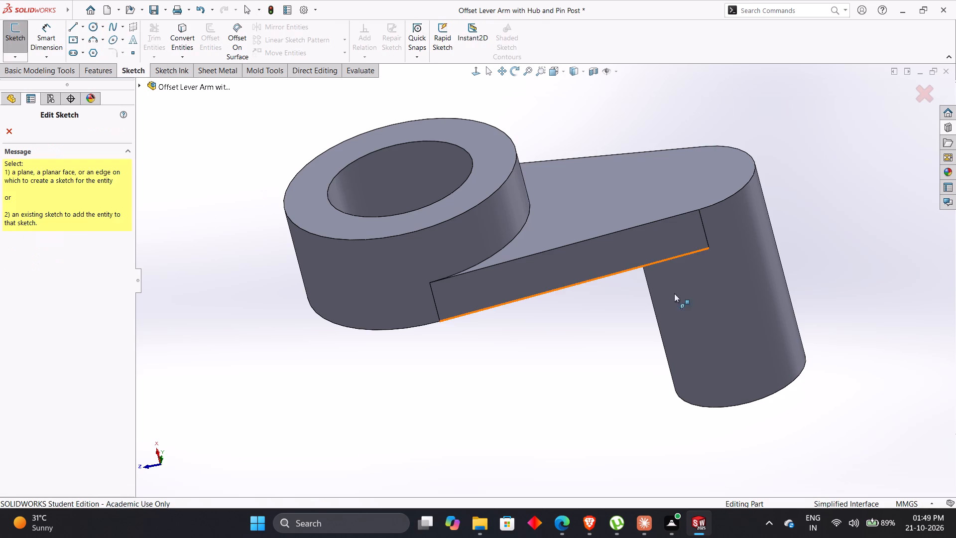
click(686, 299)
click(656, 179)
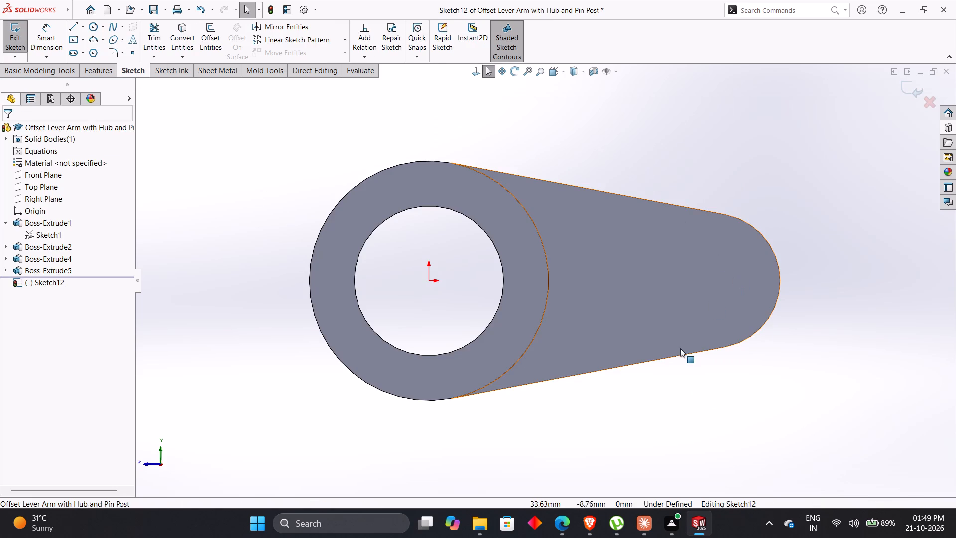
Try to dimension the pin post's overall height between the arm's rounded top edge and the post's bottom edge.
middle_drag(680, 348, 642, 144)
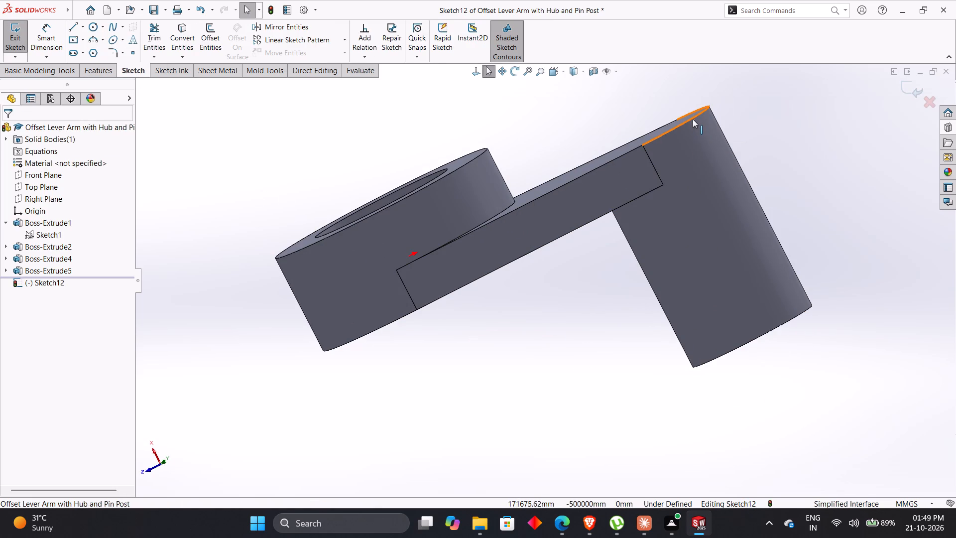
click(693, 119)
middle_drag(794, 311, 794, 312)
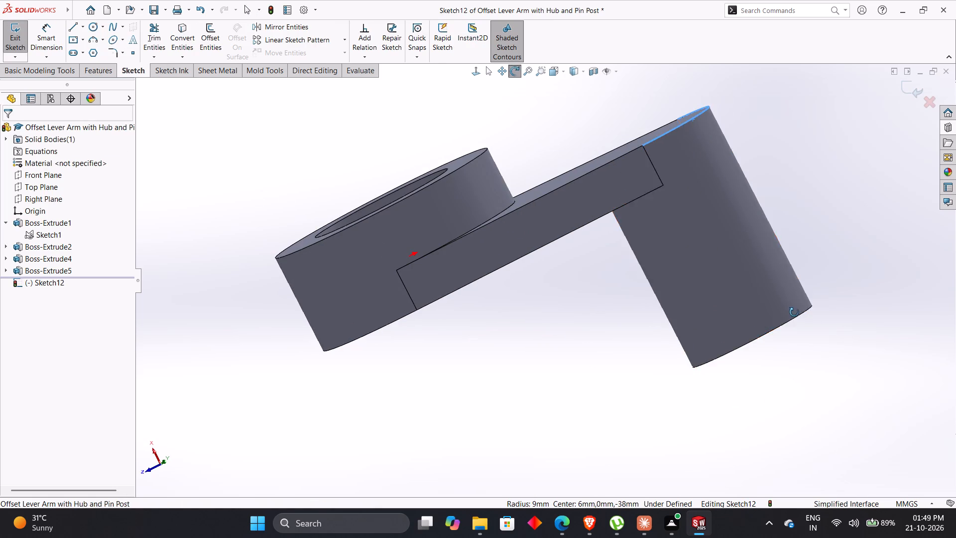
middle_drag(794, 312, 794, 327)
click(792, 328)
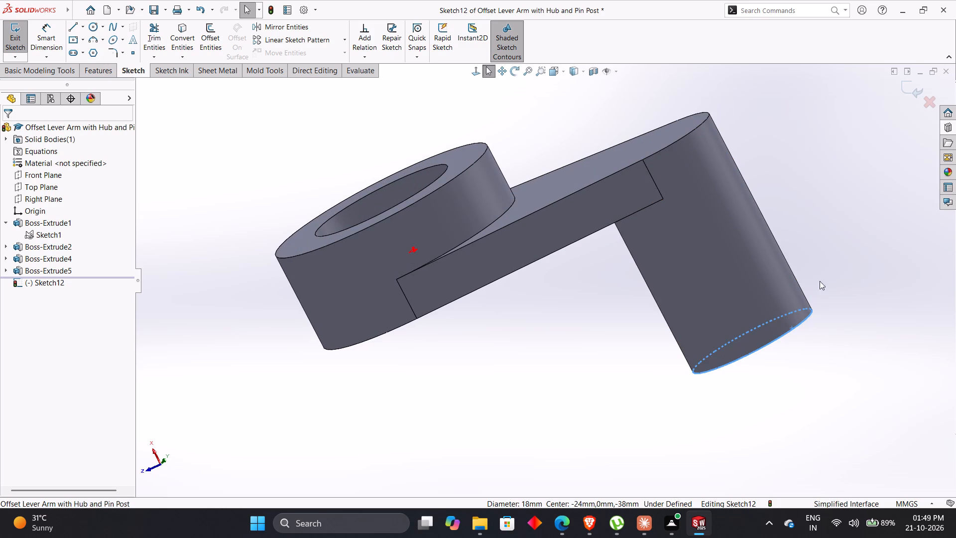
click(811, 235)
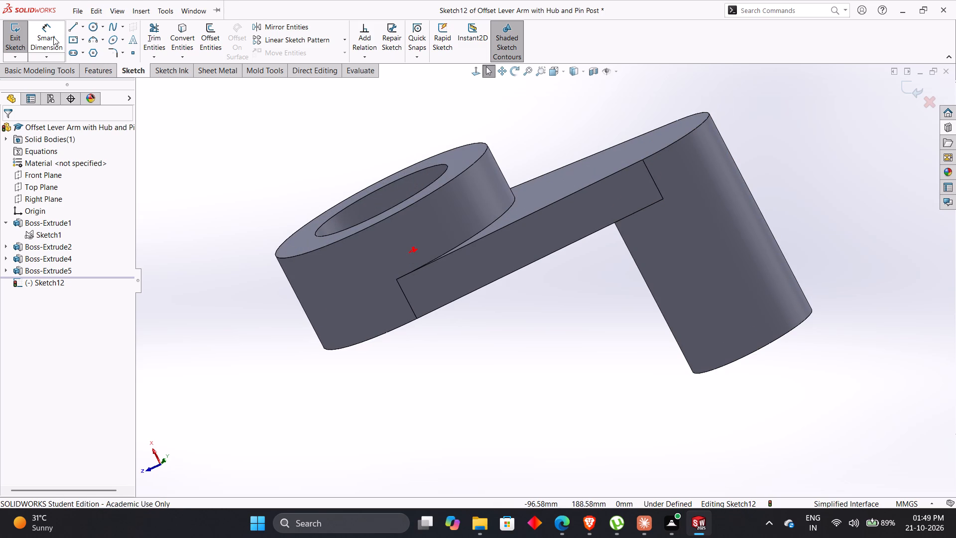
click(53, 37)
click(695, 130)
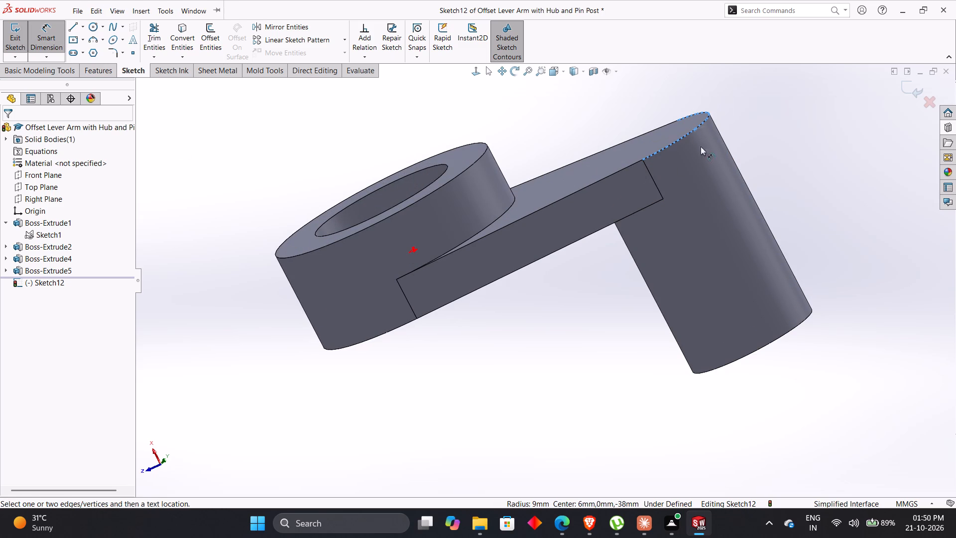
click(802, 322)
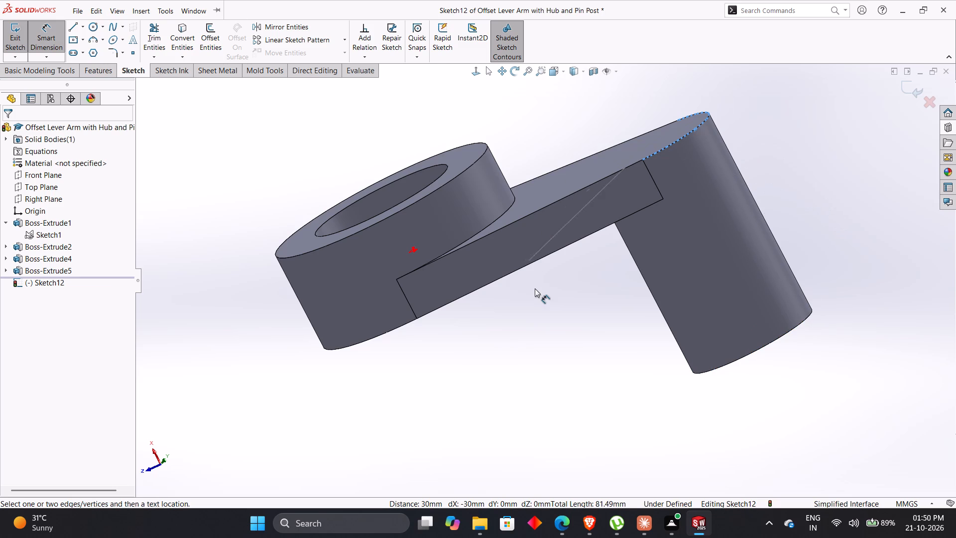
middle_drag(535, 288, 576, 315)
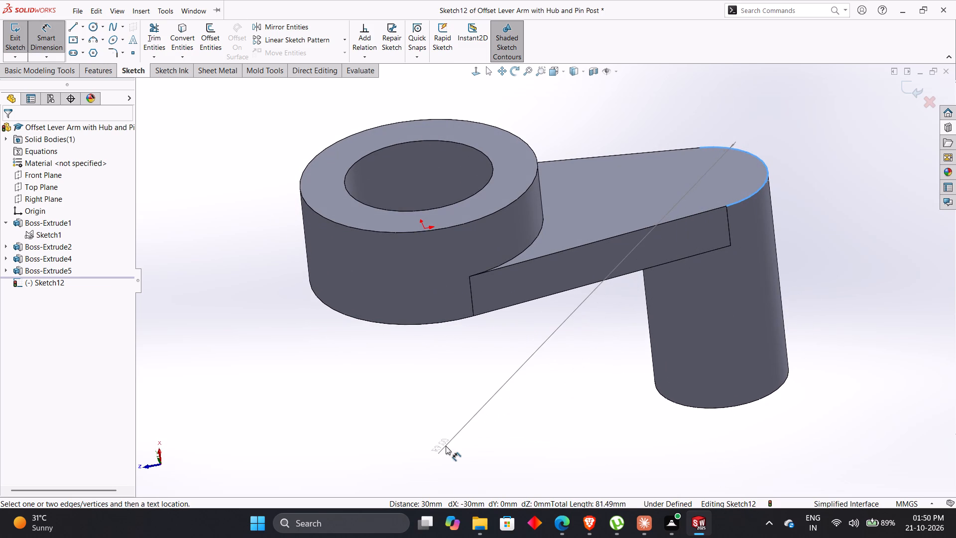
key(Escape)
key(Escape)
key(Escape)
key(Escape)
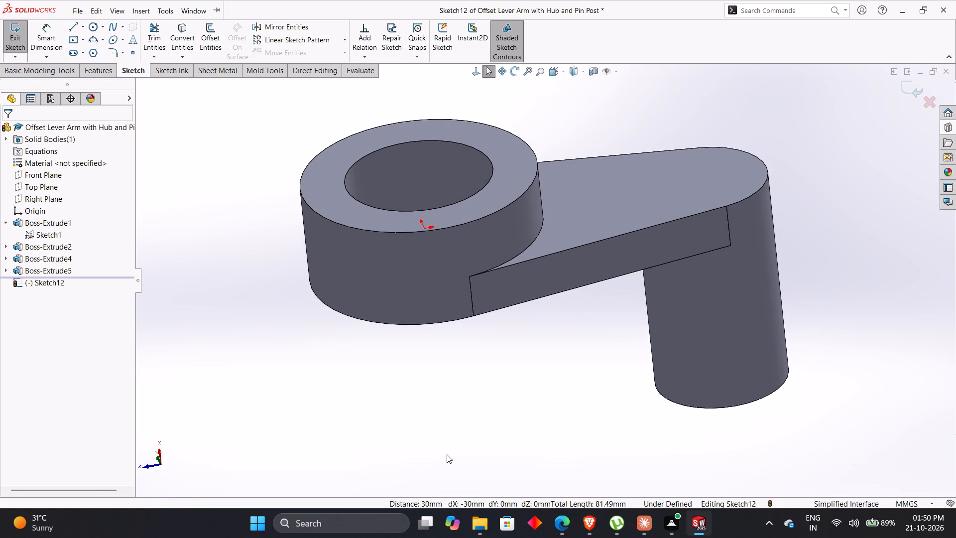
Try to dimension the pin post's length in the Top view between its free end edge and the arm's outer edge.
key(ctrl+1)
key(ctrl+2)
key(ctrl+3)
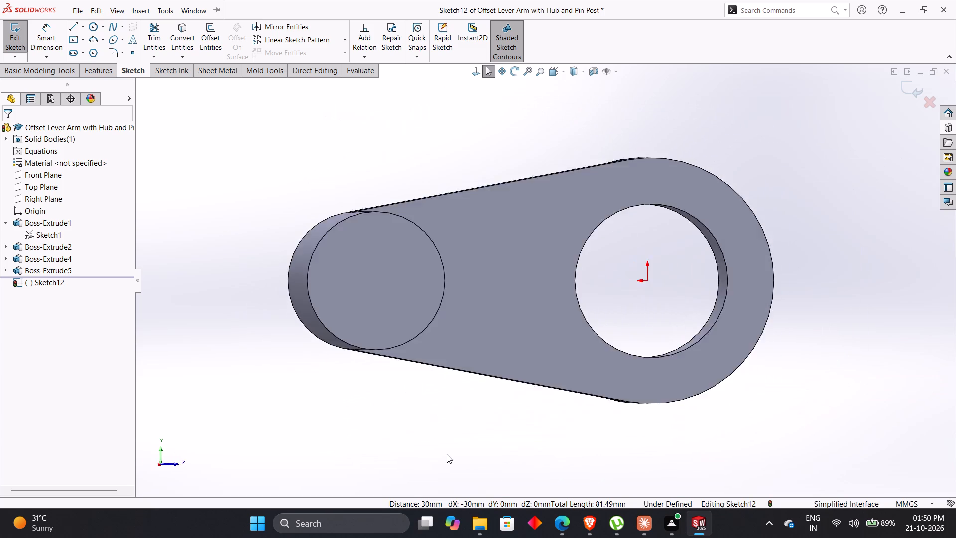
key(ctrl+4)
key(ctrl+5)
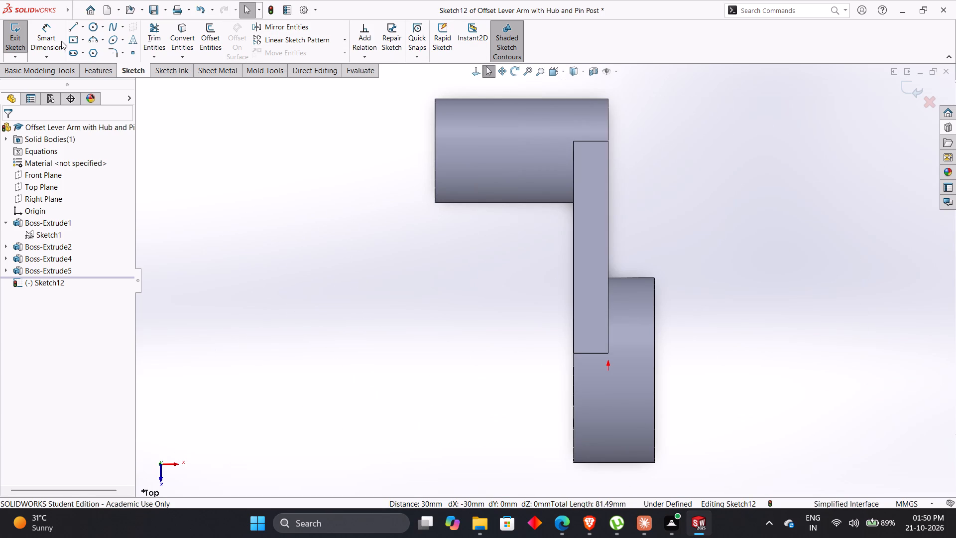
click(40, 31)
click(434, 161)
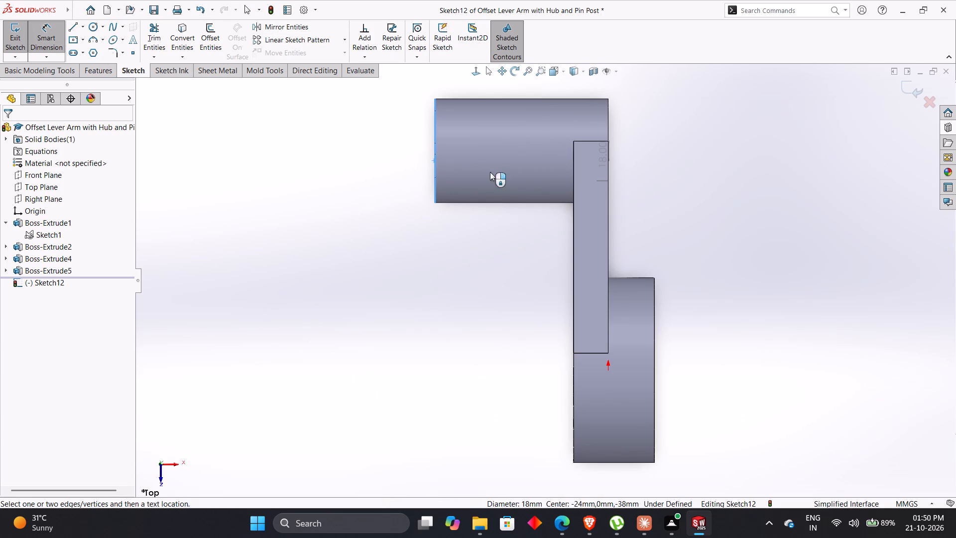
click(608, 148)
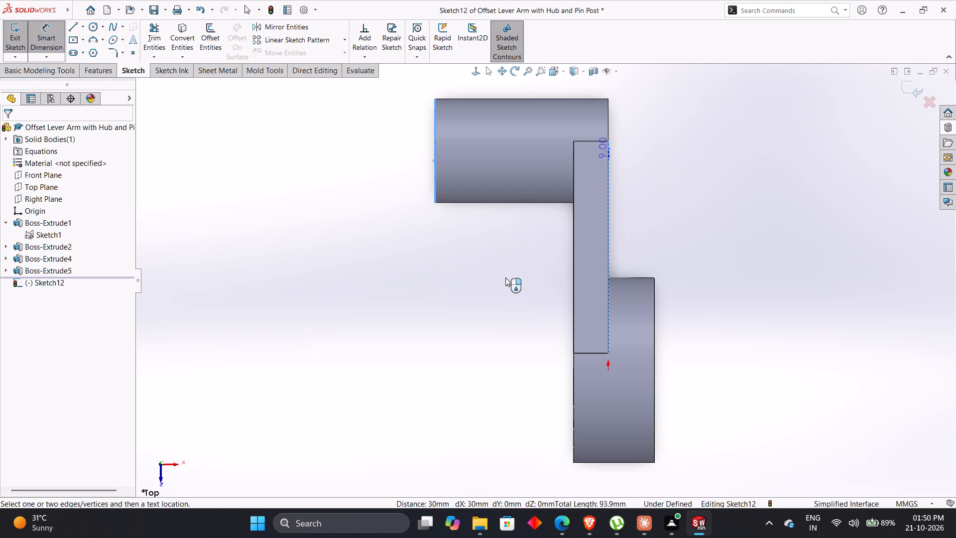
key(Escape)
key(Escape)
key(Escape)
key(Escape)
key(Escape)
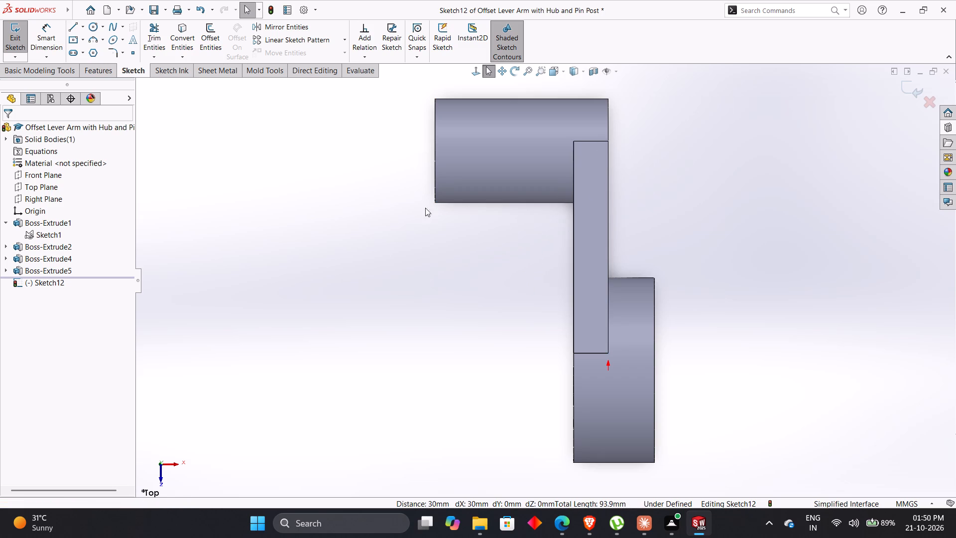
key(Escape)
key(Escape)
Place a driven dimension between the connecting arm's outer edge and the pin post's free end edge.
click(53, 37)
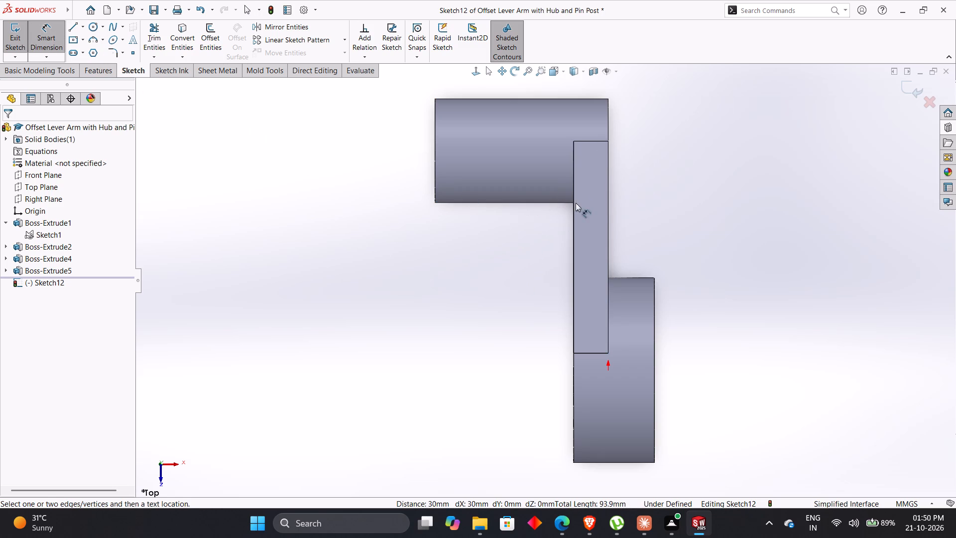
click(608, 212)
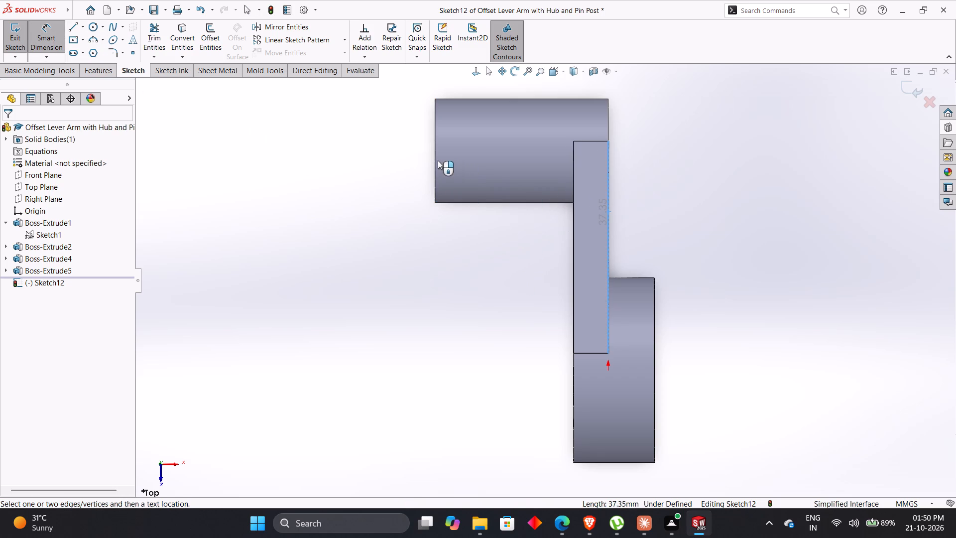
click(435, 163)
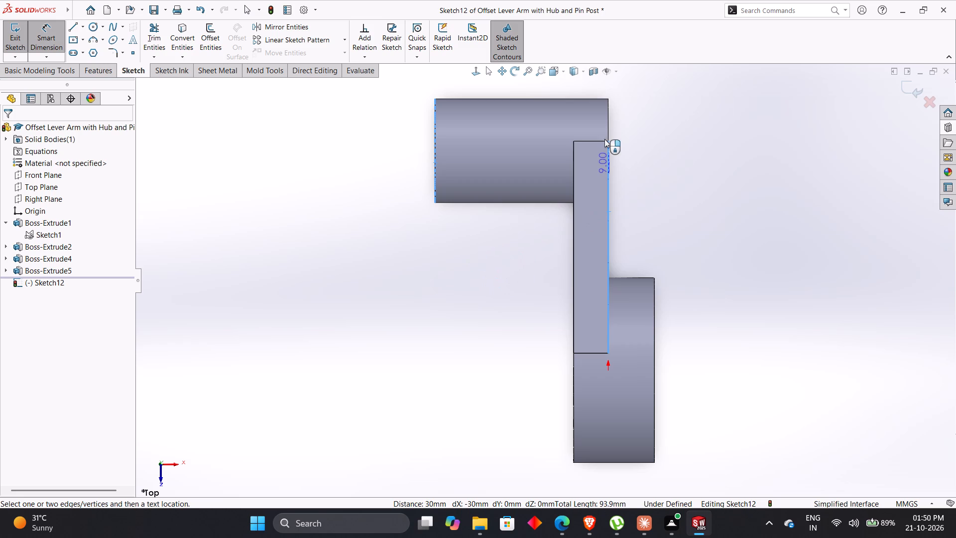
drag(612, 174, 645, 186)
click(575, 195)
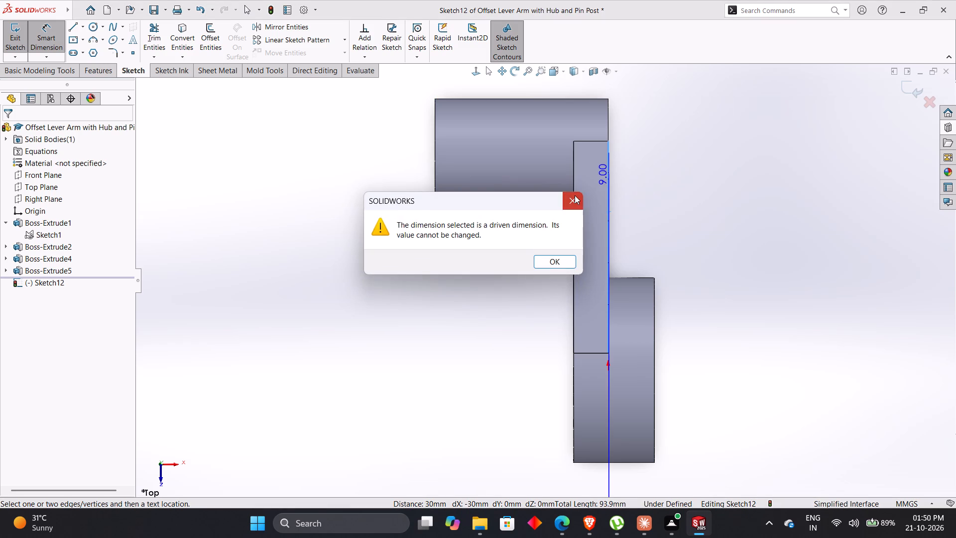
key(Escape)
key(Escape)
key(Escape)
key(Escape)
key(Escape)
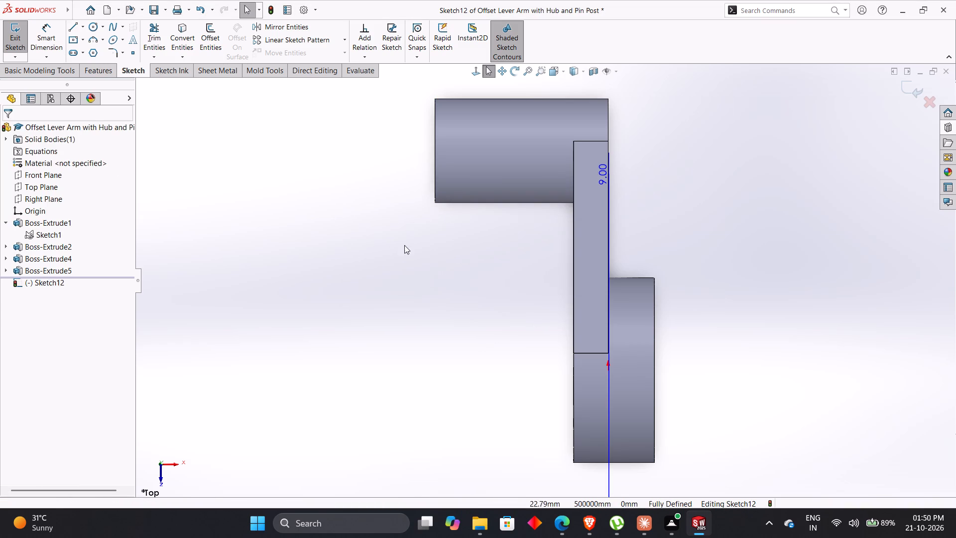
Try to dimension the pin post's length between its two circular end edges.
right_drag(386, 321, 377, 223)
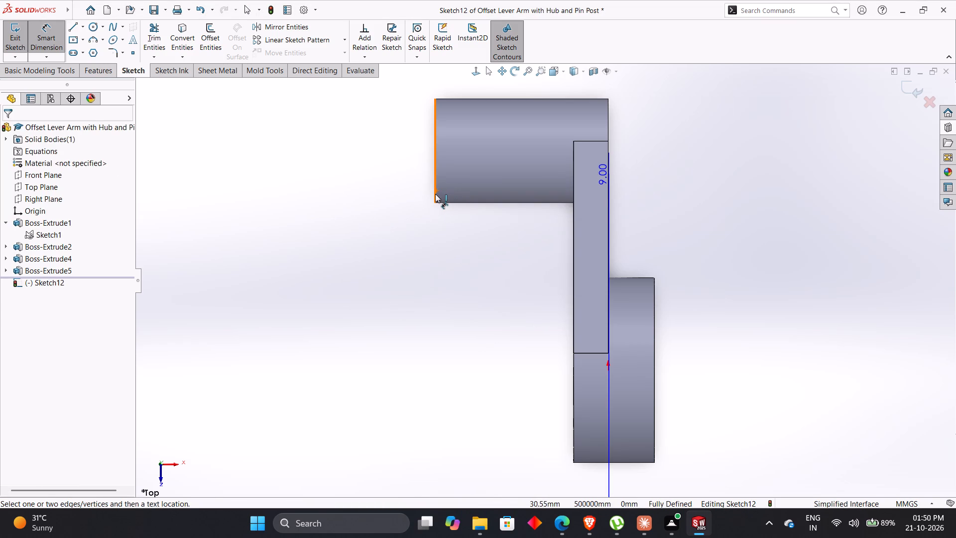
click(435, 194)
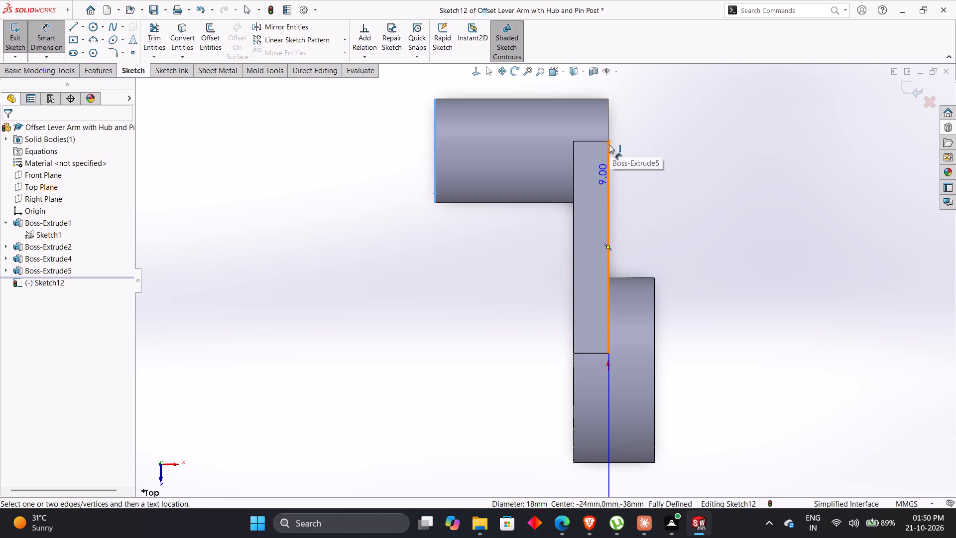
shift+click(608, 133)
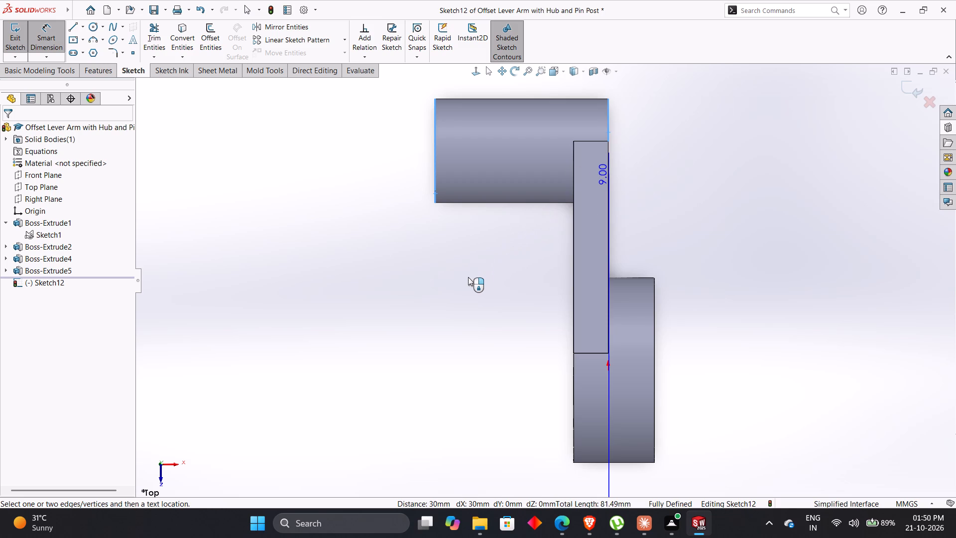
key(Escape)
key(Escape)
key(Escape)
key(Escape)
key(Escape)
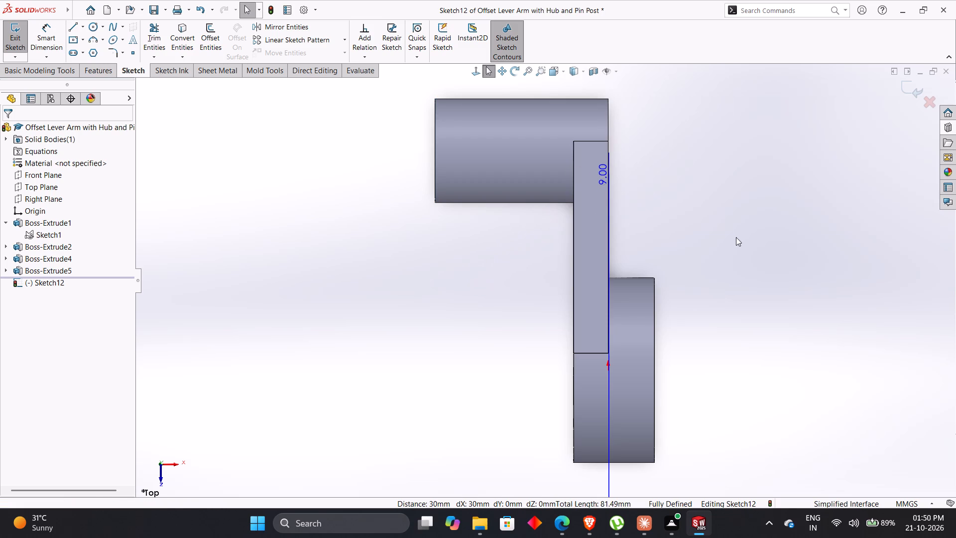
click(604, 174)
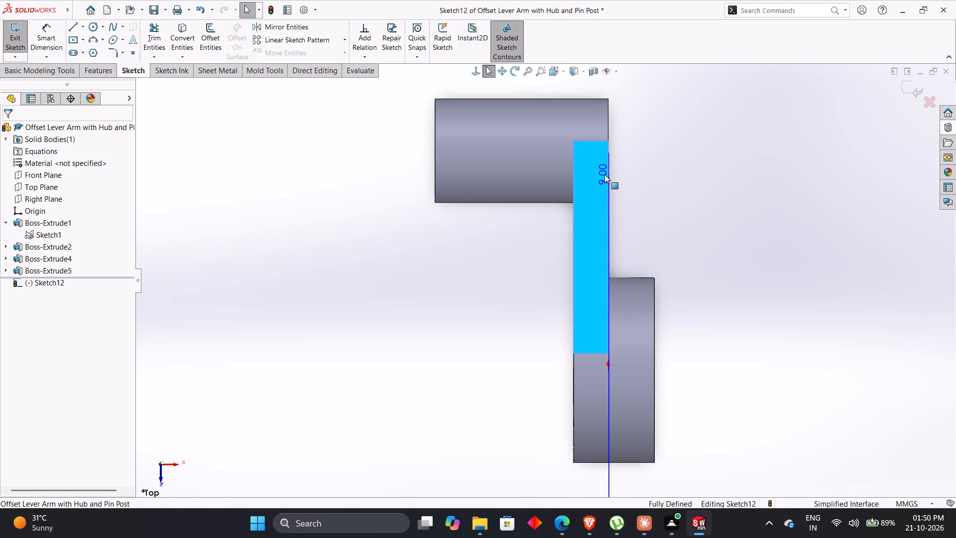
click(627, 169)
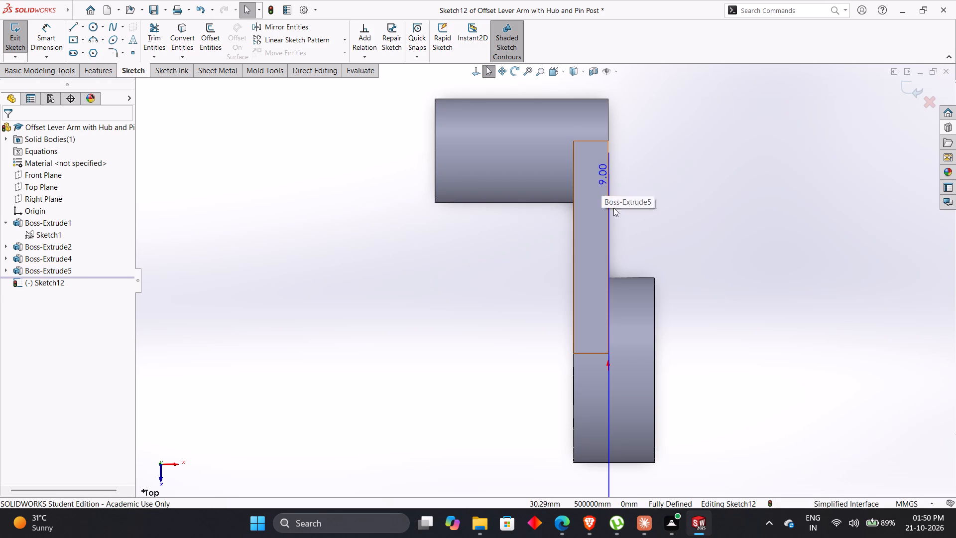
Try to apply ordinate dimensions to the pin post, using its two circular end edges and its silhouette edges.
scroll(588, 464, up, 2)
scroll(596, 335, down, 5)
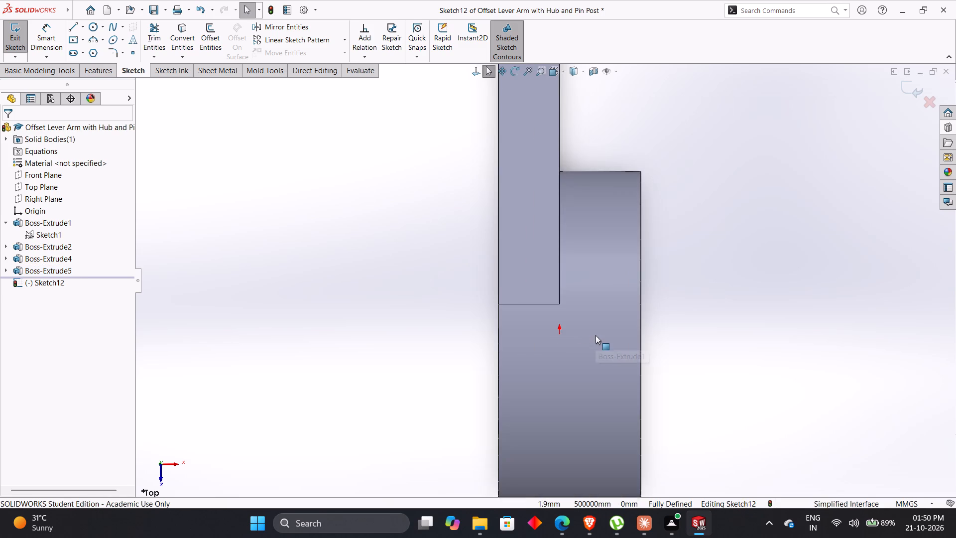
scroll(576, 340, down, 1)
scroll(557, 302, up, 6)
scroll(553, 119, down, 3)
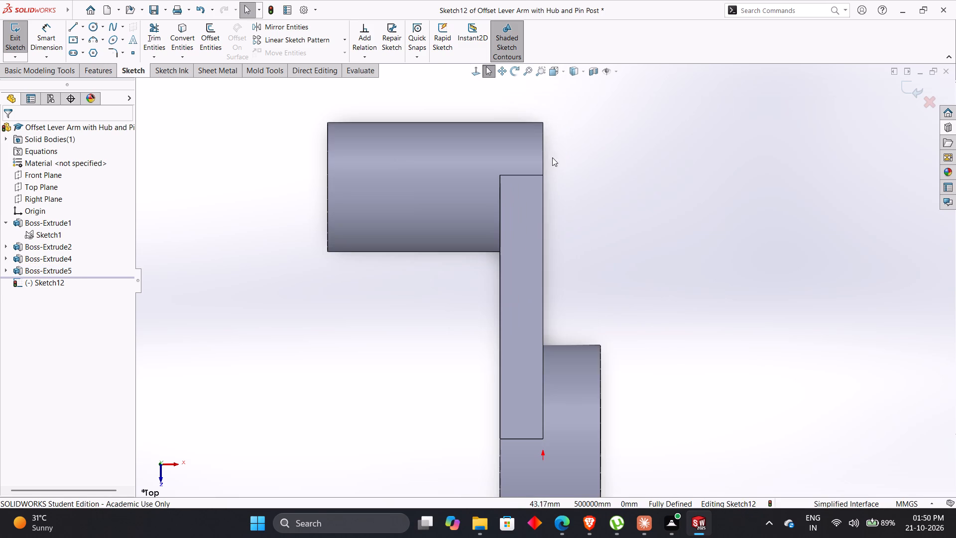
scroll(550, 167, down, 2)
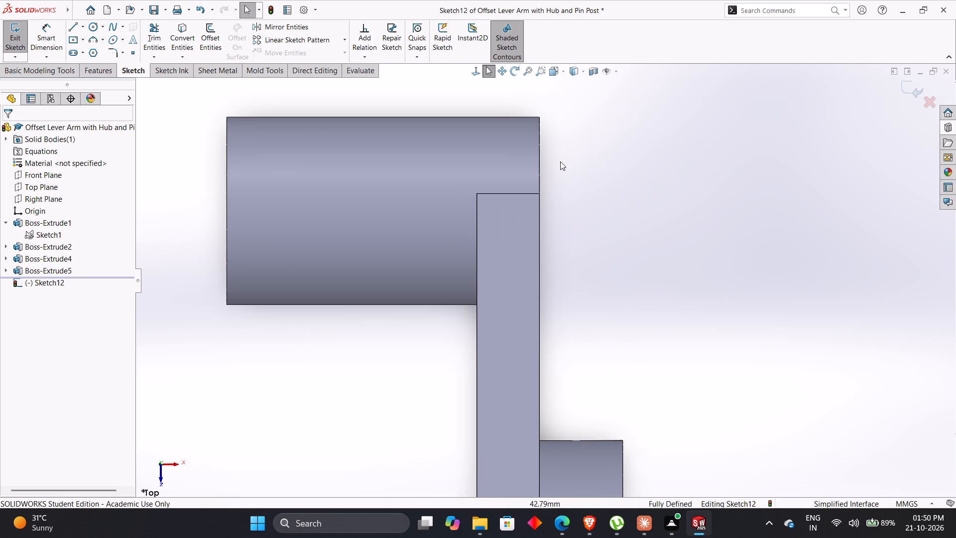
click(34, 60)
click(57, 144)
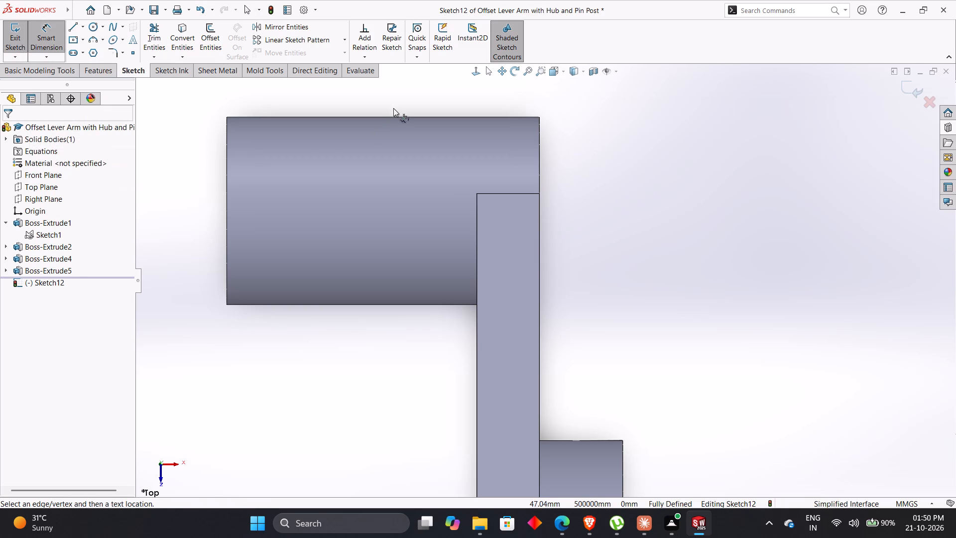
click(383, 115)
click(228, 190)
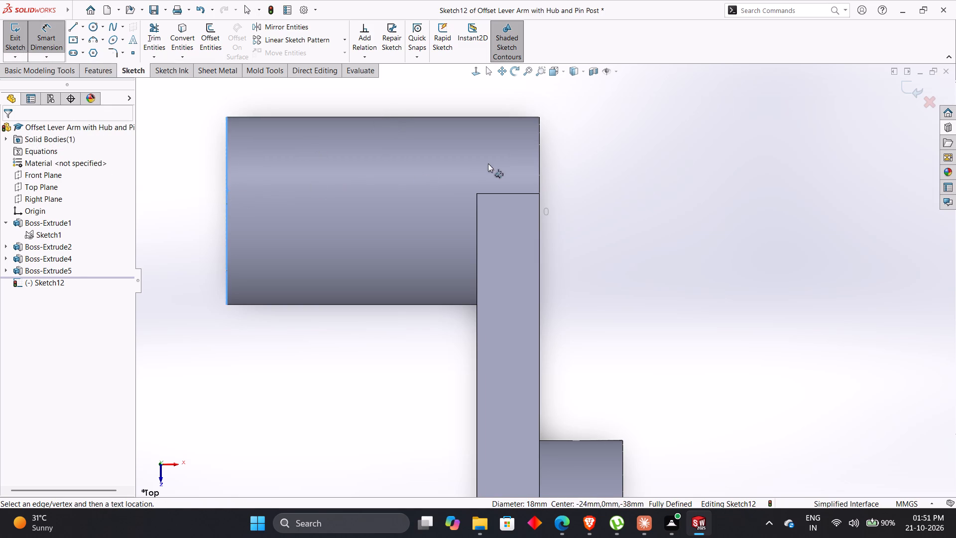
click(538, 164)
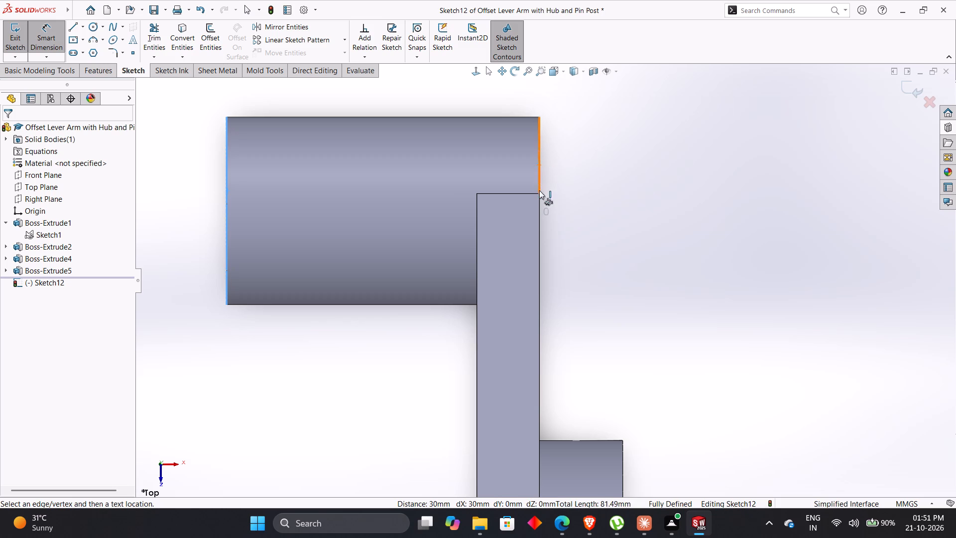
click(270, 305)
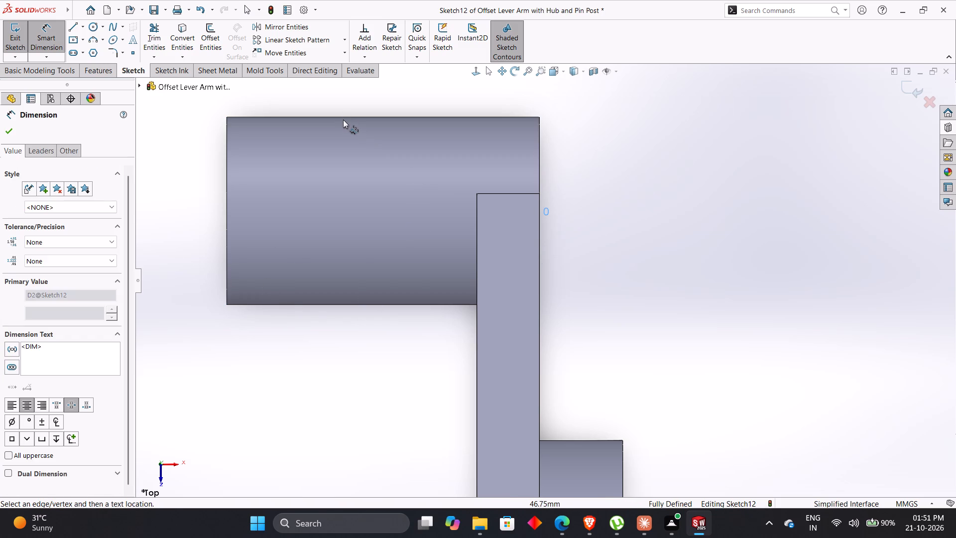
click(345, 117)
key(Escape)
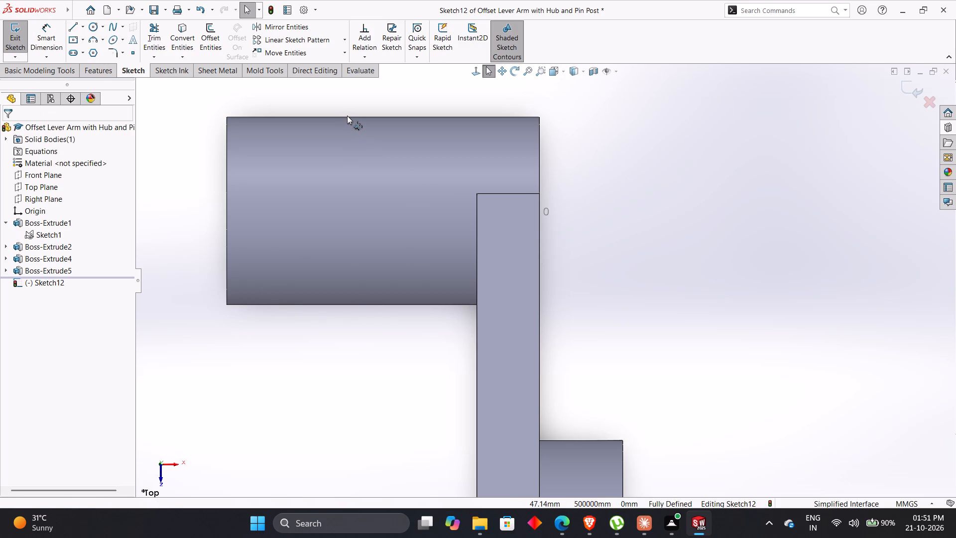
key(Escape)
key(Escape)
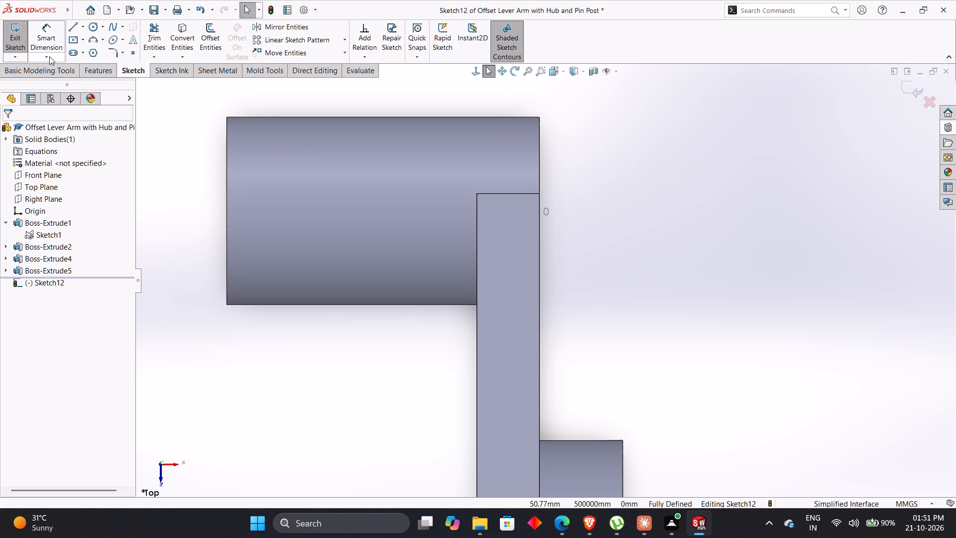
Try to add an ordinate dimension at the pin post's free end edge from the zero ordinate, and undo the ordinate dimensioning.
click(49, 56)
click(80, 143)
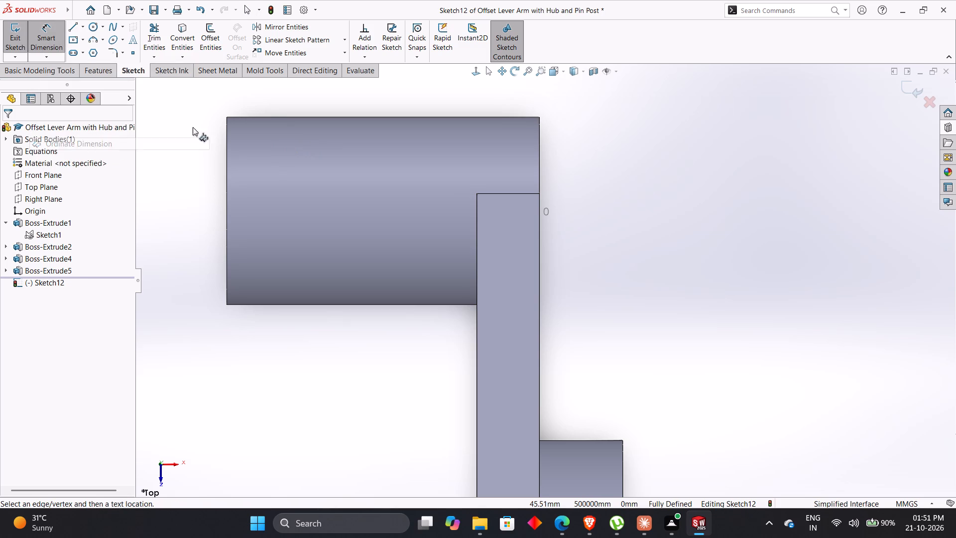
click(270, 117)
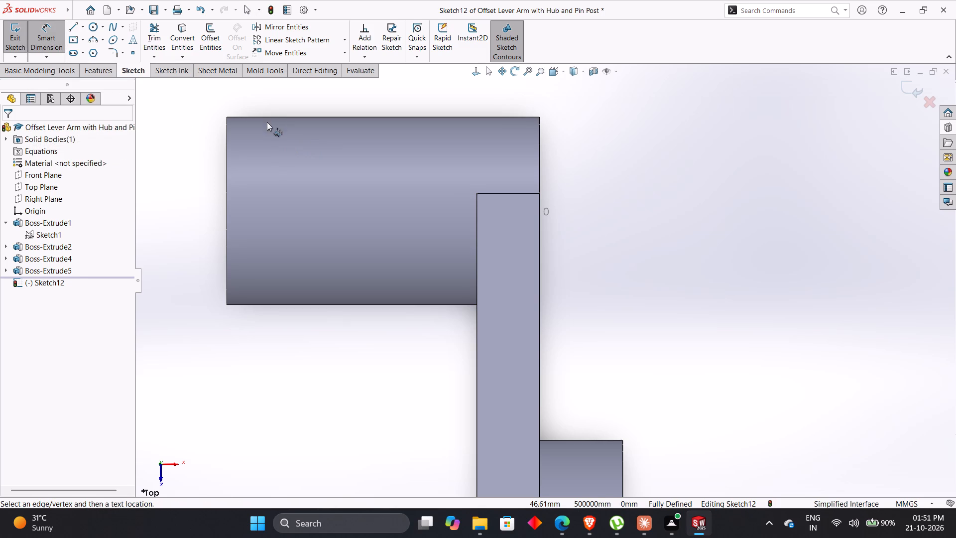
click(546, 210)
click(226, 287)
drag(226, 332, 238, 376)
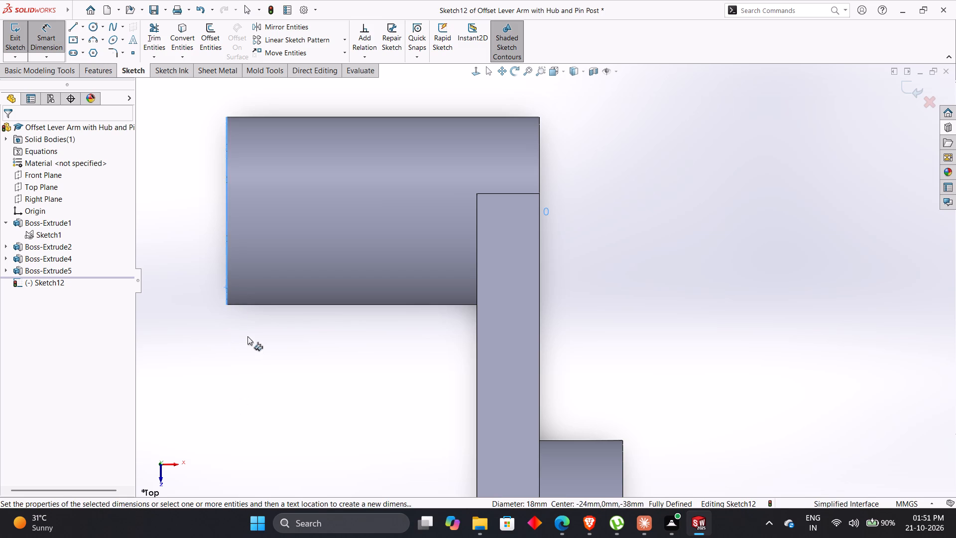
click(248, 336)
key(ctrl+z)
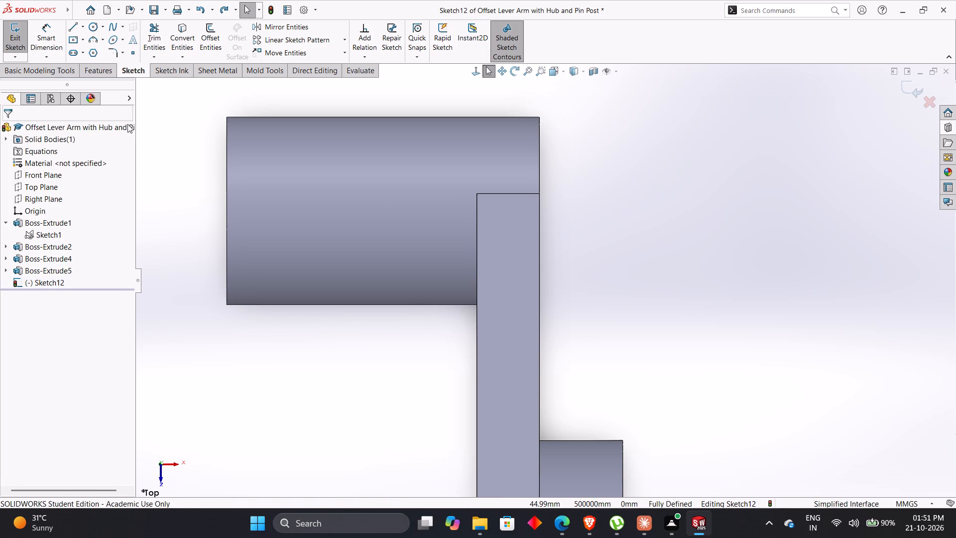
Exit the sketch on the connecting arm's face.
click(119, 11)
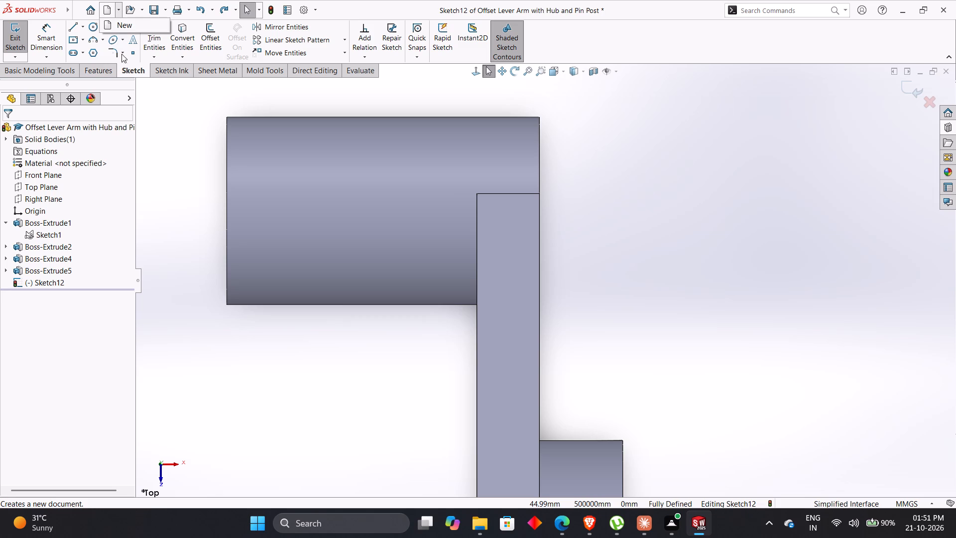
click(156, 163)
click(119, 12)
click(163, 141)
click(15, 37)
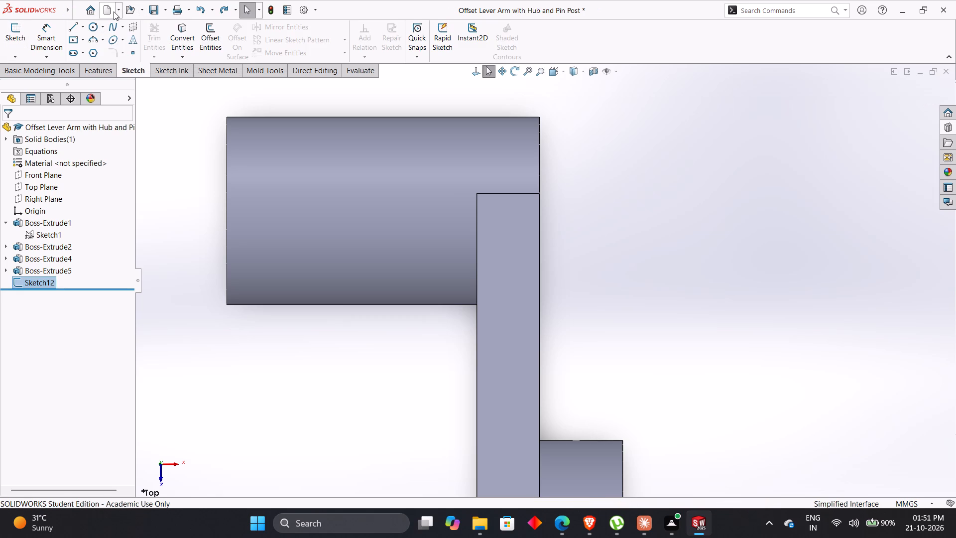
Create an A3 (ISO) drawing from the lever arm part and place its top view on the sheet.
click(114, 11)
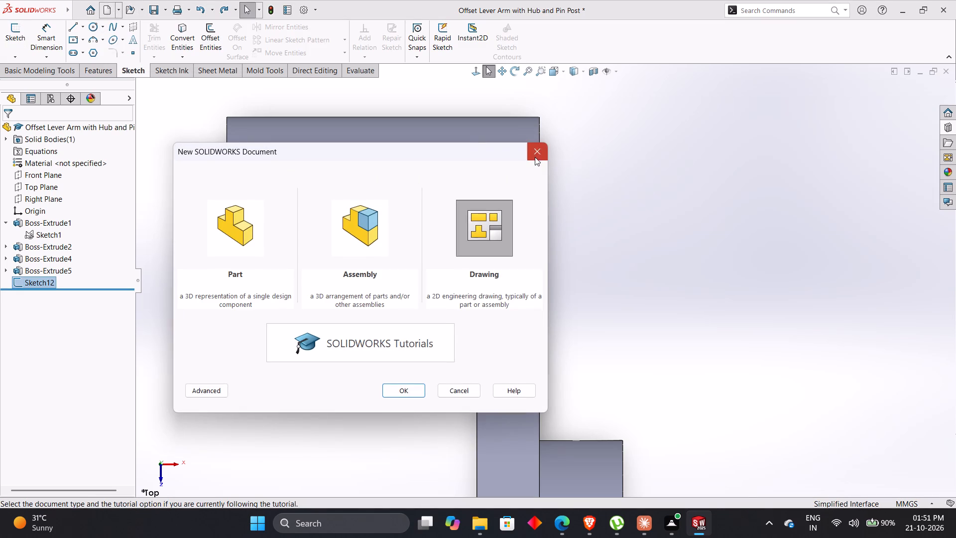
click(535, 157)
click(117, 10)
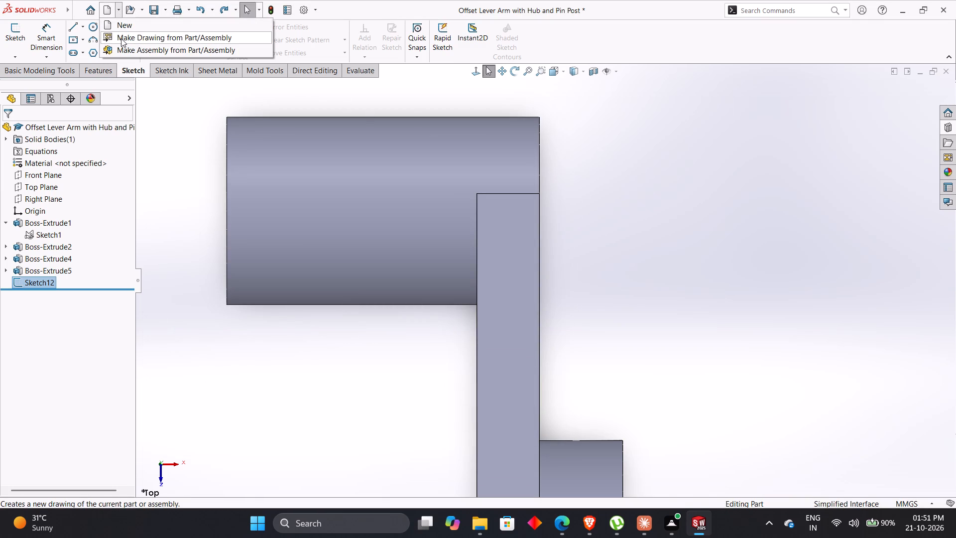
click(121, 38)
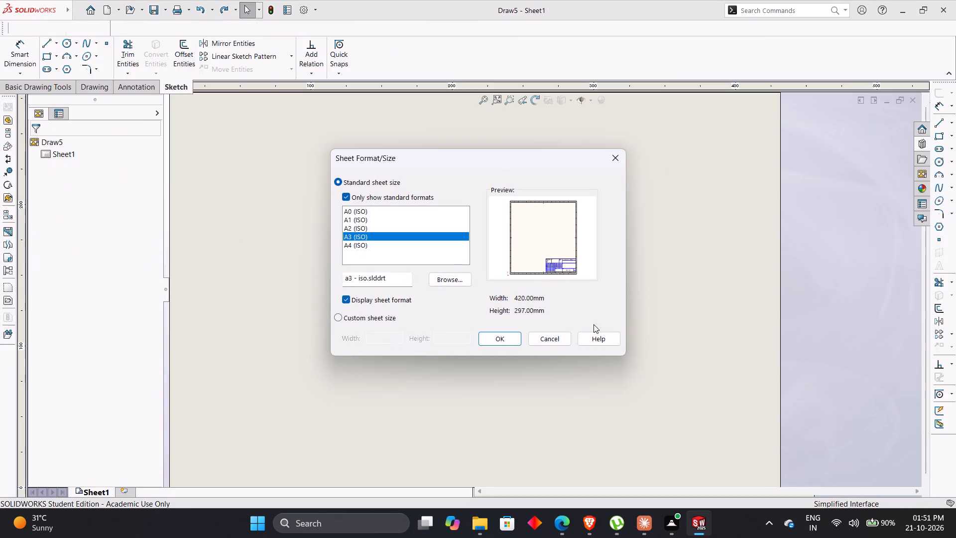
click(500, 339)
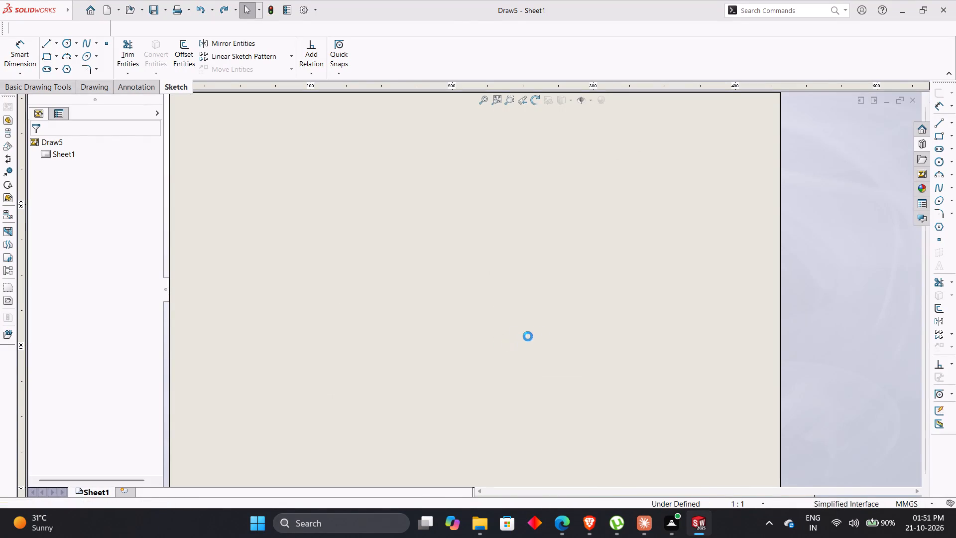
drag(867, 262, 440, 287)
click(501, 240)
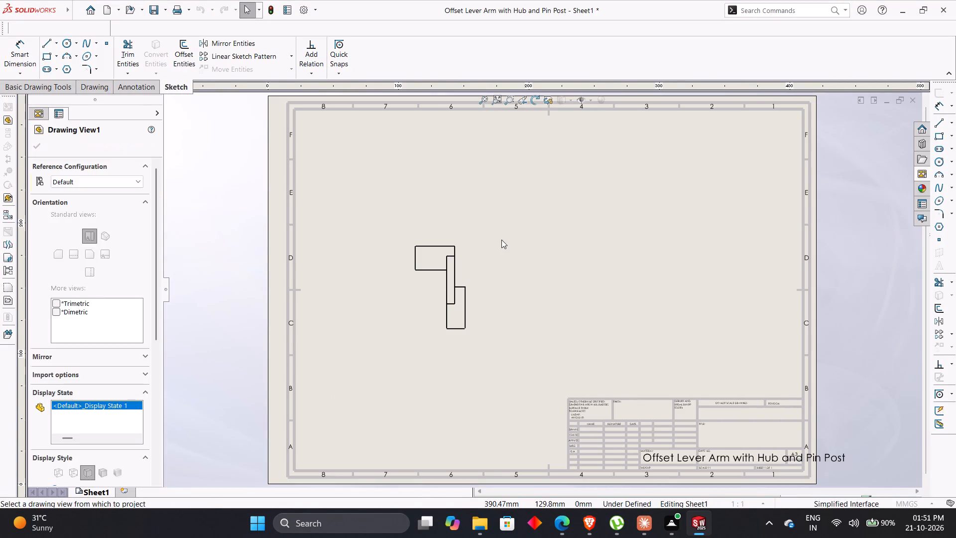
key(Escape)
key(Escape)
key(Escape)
Check the pin post's overall length between its two end edges with Smart Dimension in the top view, and close the drawing.
right_drag(341, 373, 337, 230)
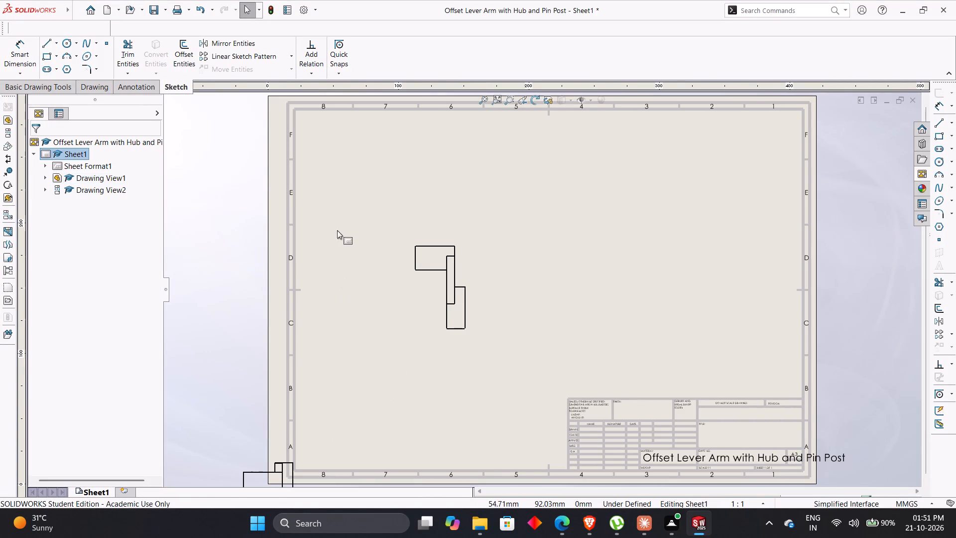
right_drag(337, 230, 340, 223)
click(417, 260)
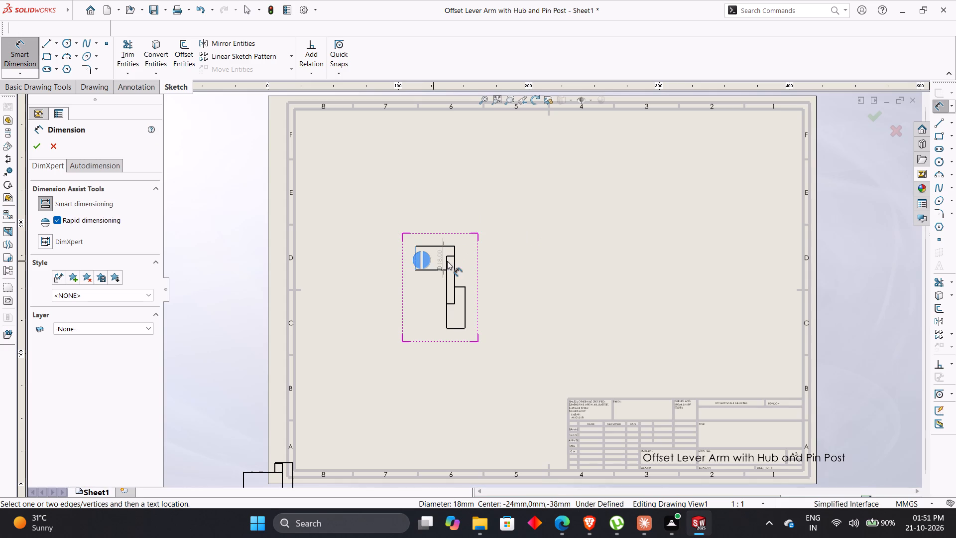
click(454, 259)
scroll(436, 219, down, 2)
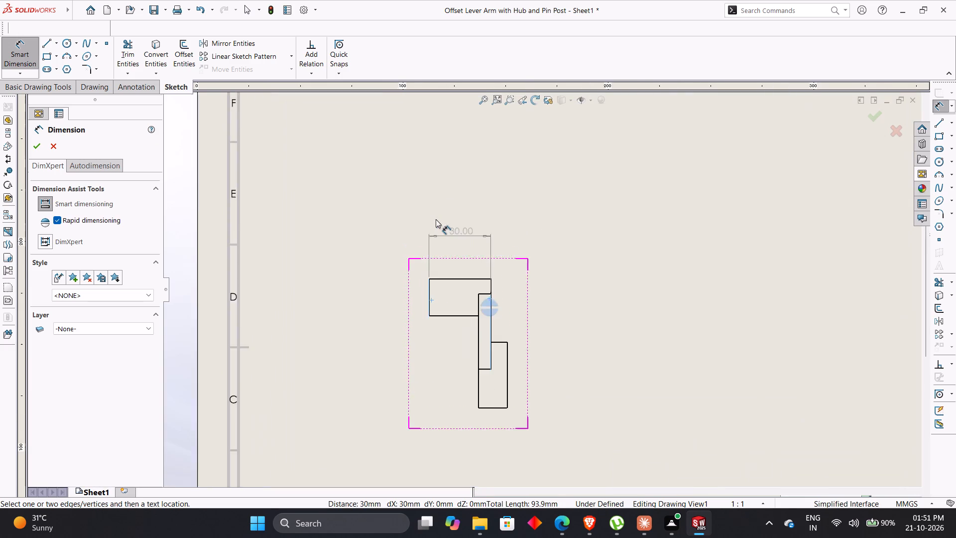
scroll(436, 219, down, 5)
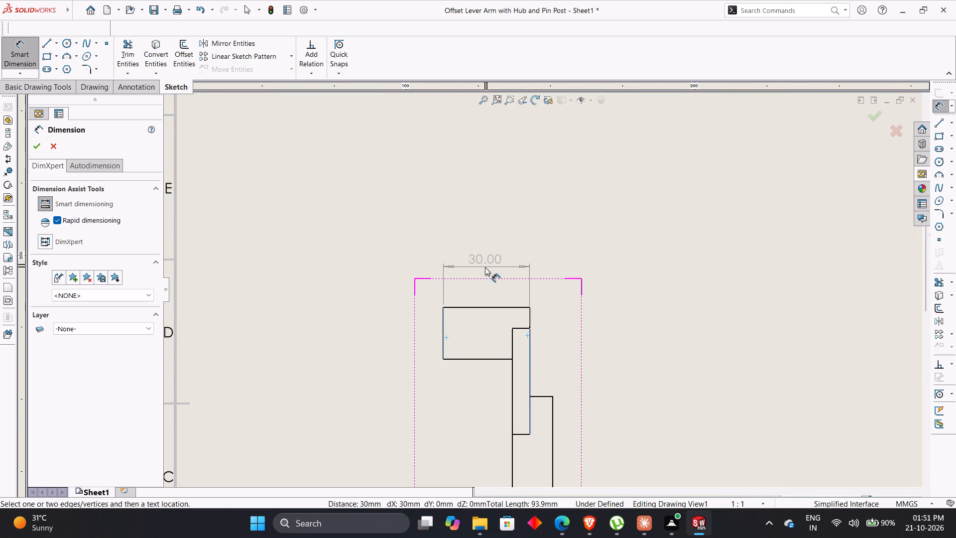
scroll(485, 267, down, 1)
key(Escape)
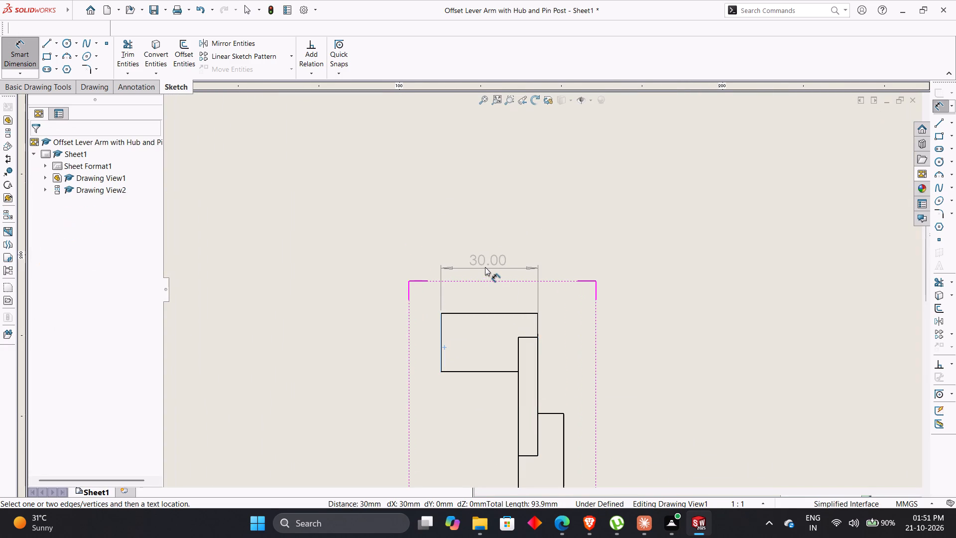
key(Escape)
key(Escape)
key(Escape)
click(909, 105)
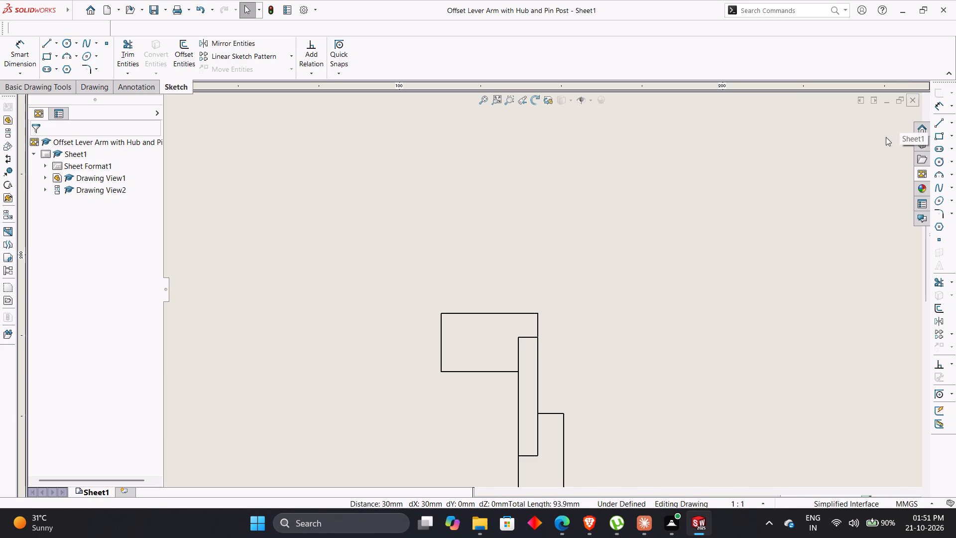
Sketch a circle about 8.9 mm in diameter on the connecting arm's face, centred on its rounded pin post end.
scroll(442, 353, up, 3)
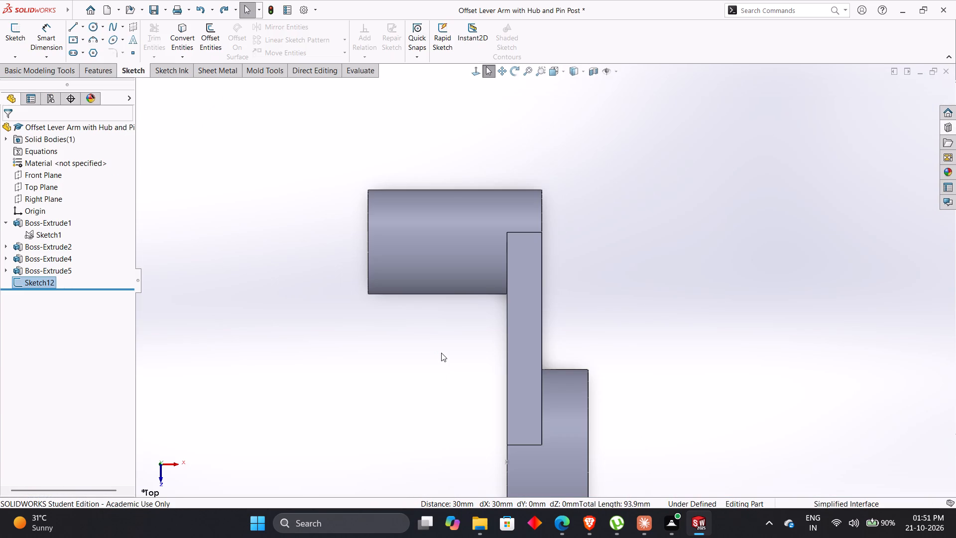
key(ctrl+7)
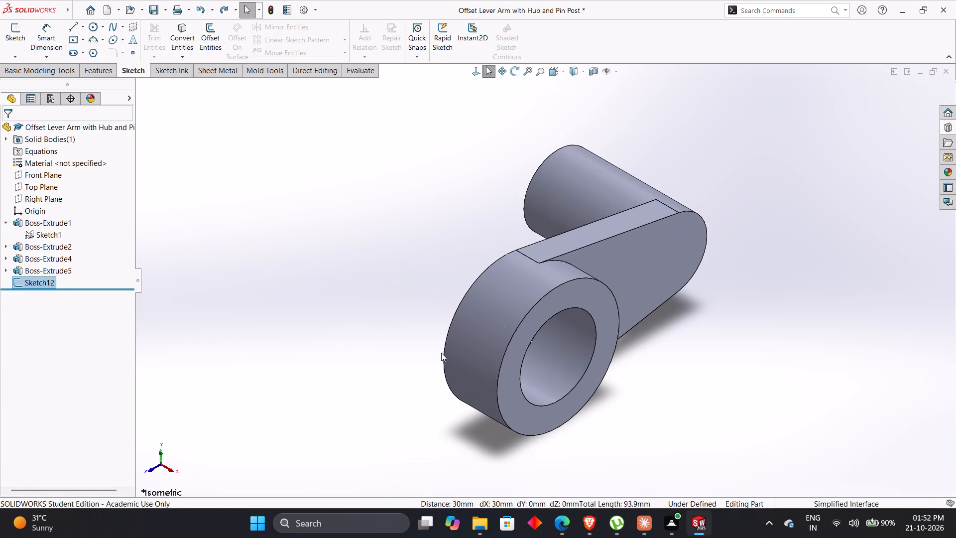
middle_drag(441, 355, 371, 144)
middle_drag(391, 331, 383, 289)
middle_drag(586, 383, 579, 473)
right_click(651, 255)
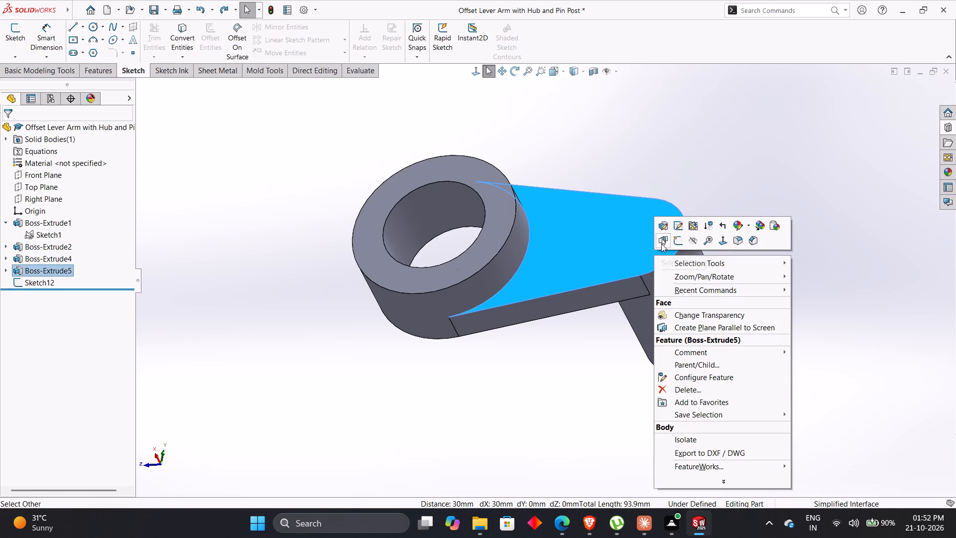
click(676, 239)
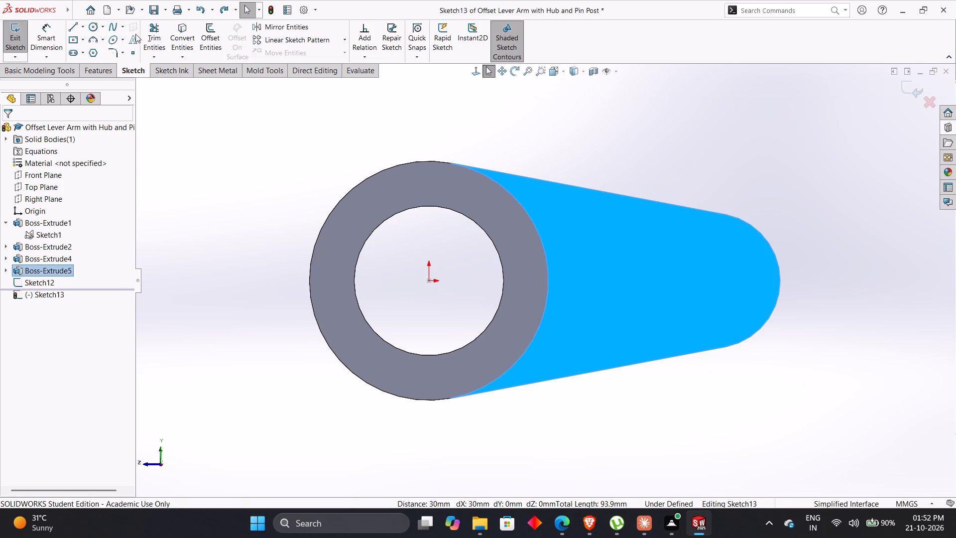
click(92, 31)
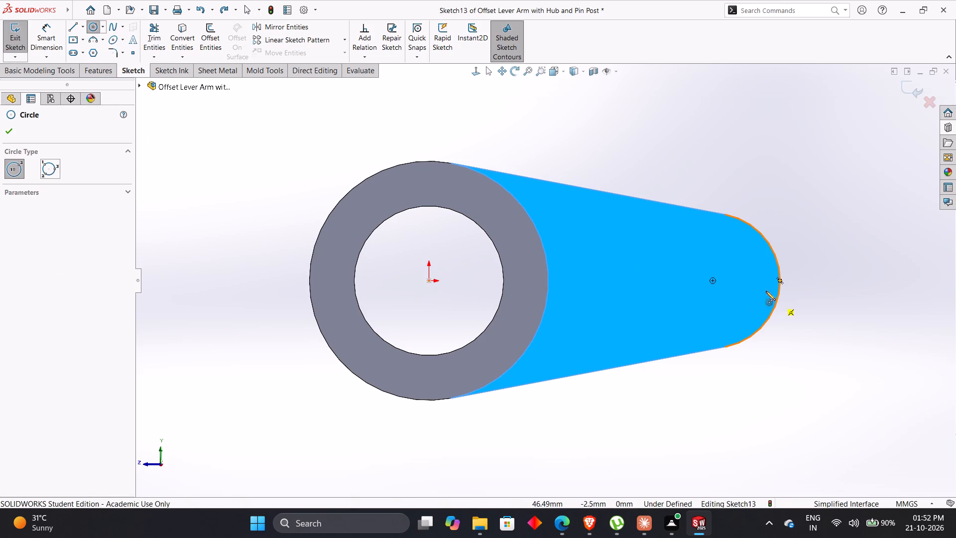
click(713, 280)
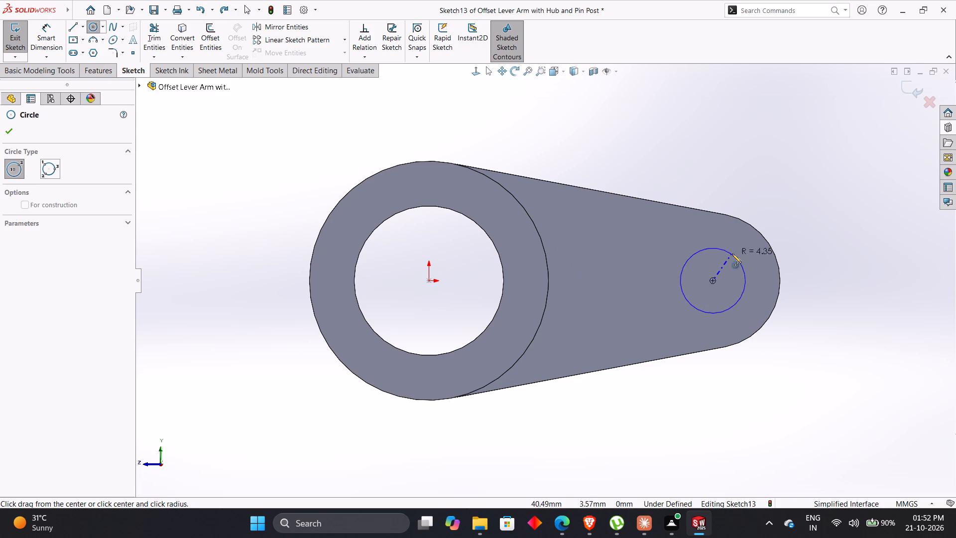
click(732, 254)
Consult the Practice Problem 1.3 PDF for the small hole's size, and dimension the circle's diameter as 6 mm.
key(alt+Tab)
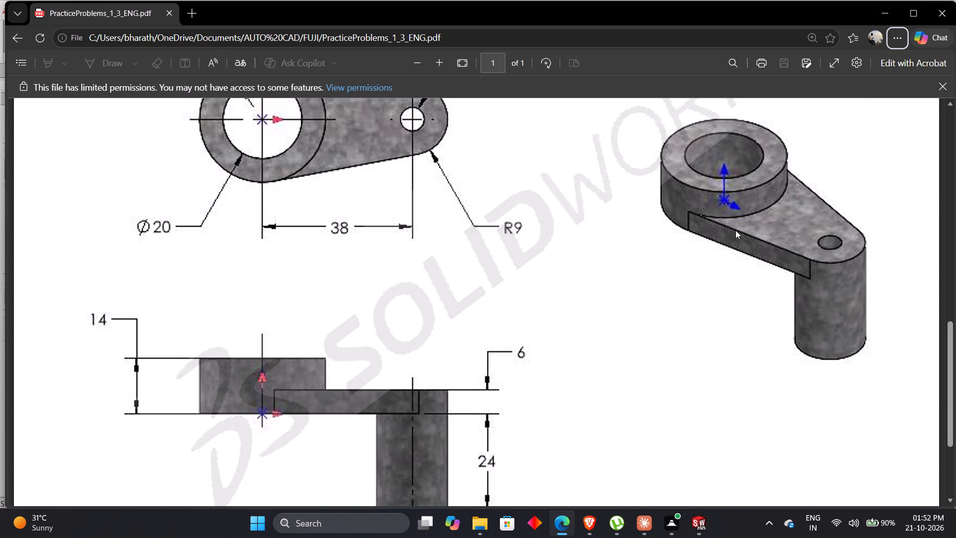
scroll(593, 267, up, 3)
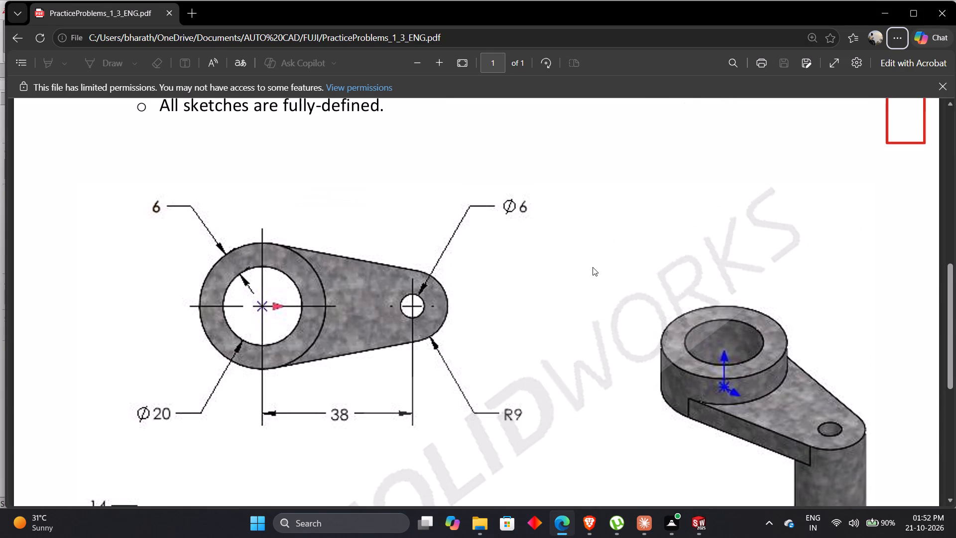
key(alt+Tab)
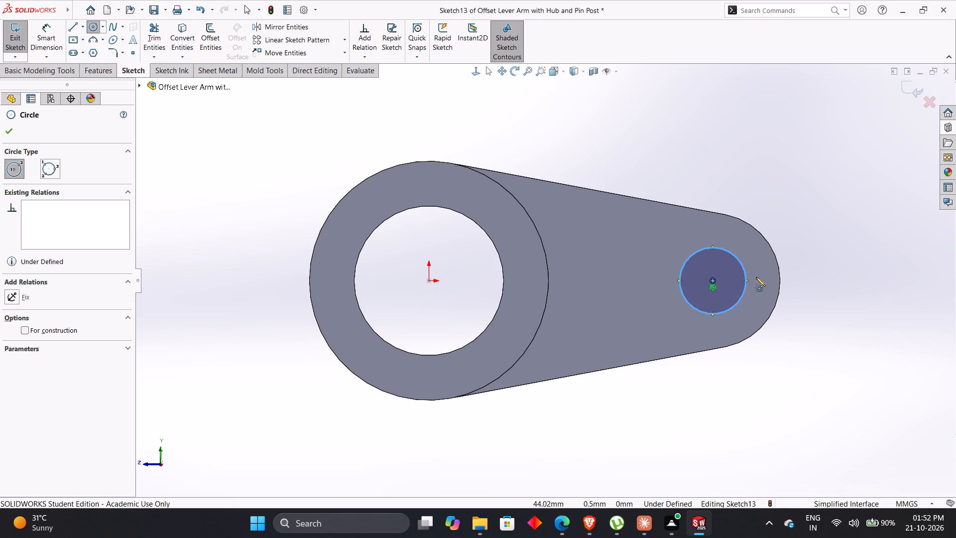
right_drag(815, 346, 805, 214)
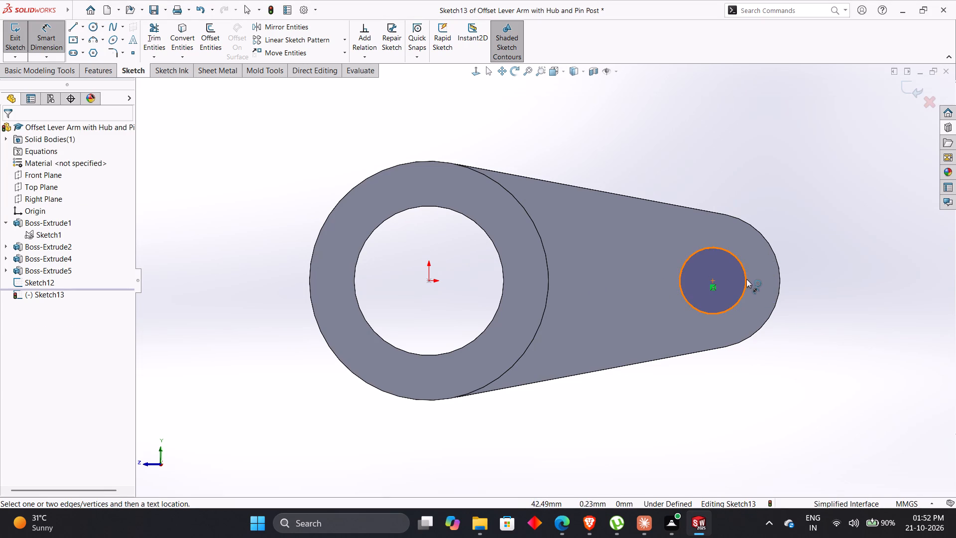
click(746, 279)
click(788, 208)
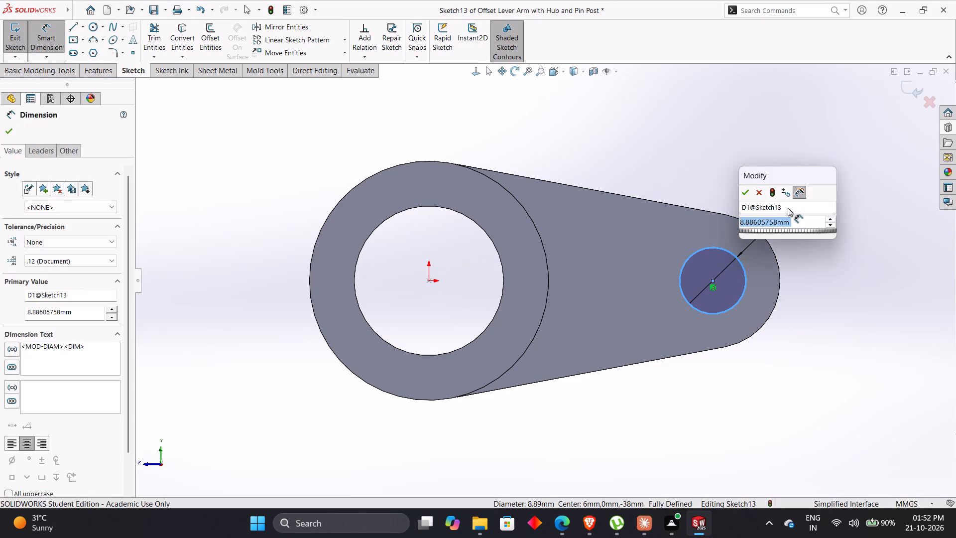
key(6)
key(Return)
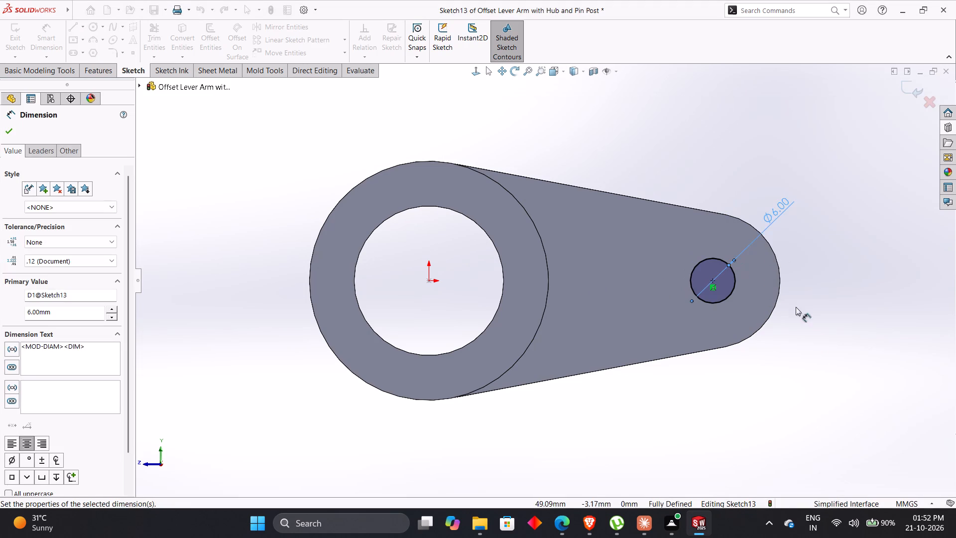
click(791, 376)
Cut-extrude the 6 mm circle as a blind cut 41 mm deep, all the way through the arm and pin post.
middle_drag(793, 376, 778, 226)
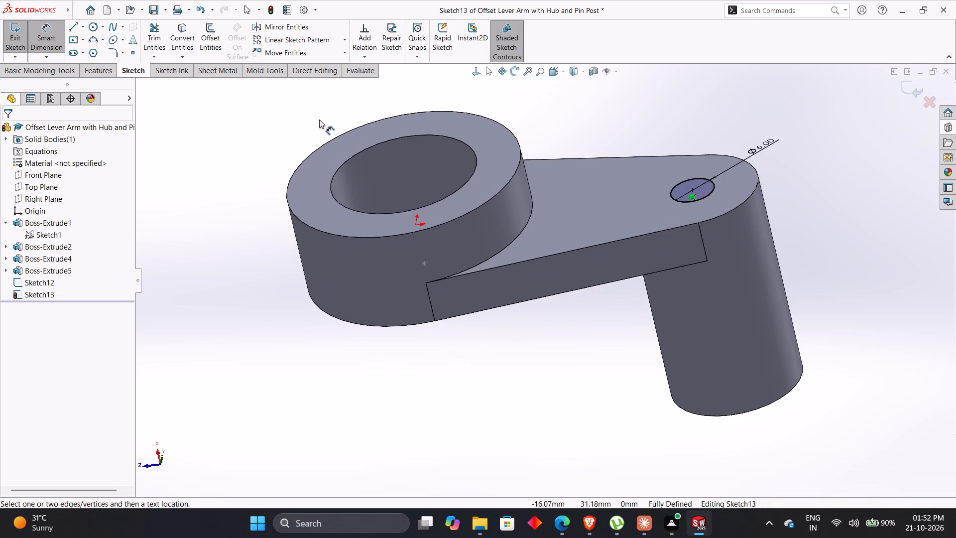
click(105, 69)
click(170, 36)
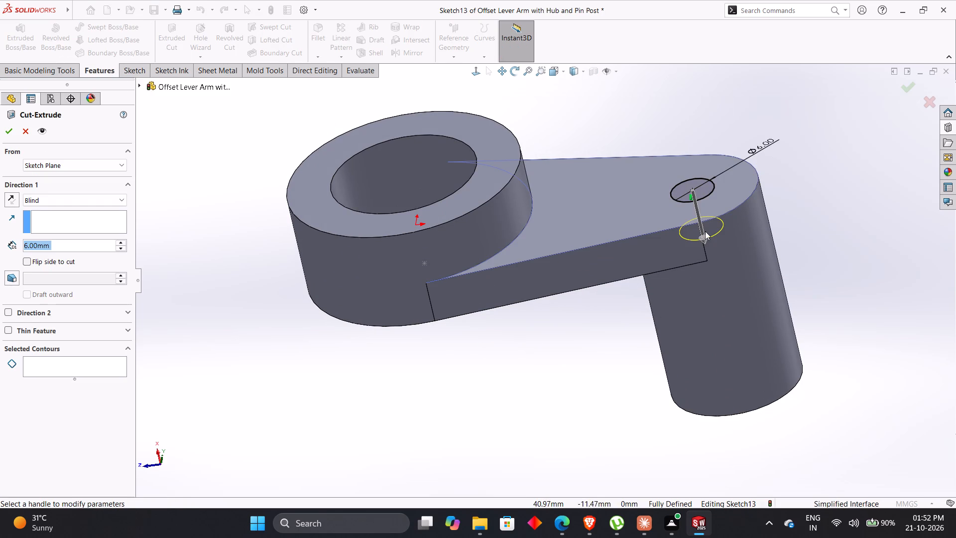
drag(703, 239, 736, 456)
click(561, 396)
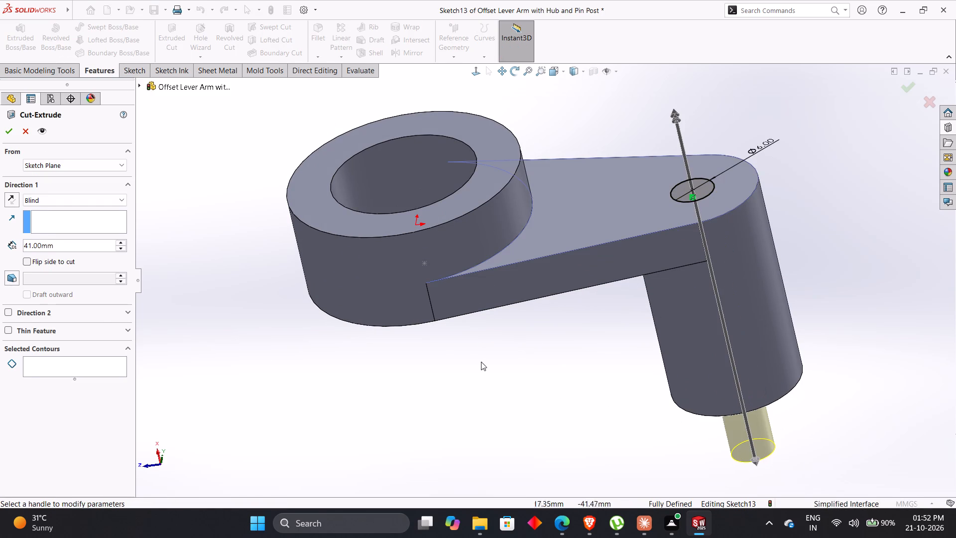
click(9, 126)
click(242, 240)
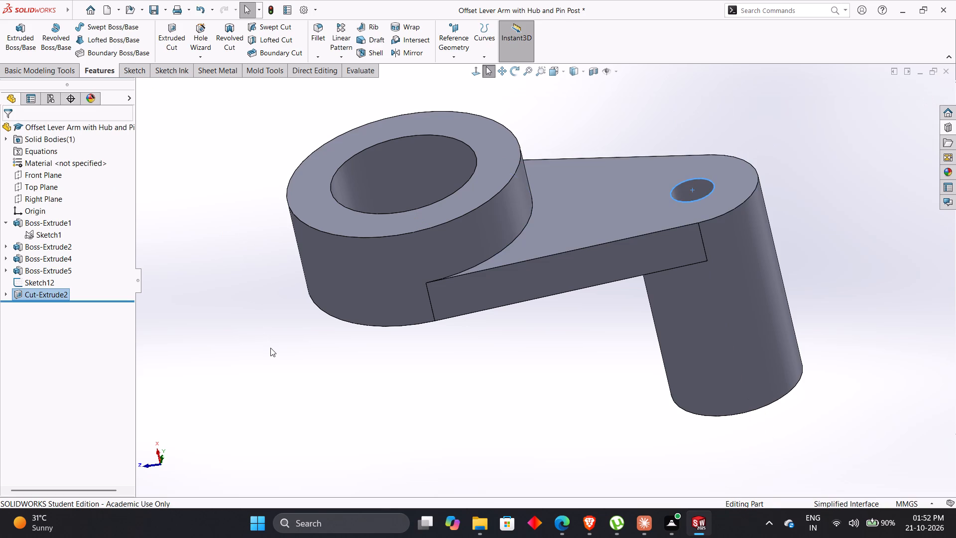
middle_drag(274, 358, 264, 344)
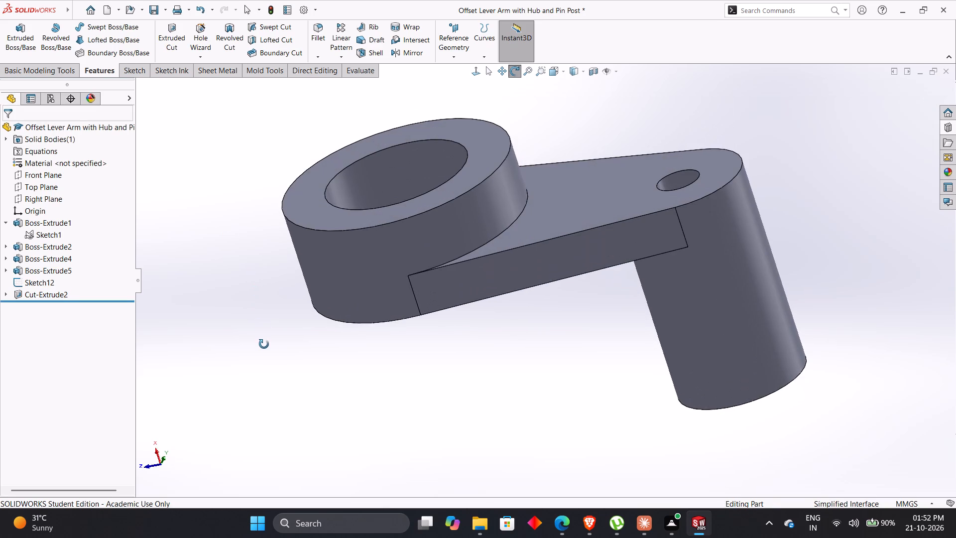
middle_drag(264, 344, 265, 352)
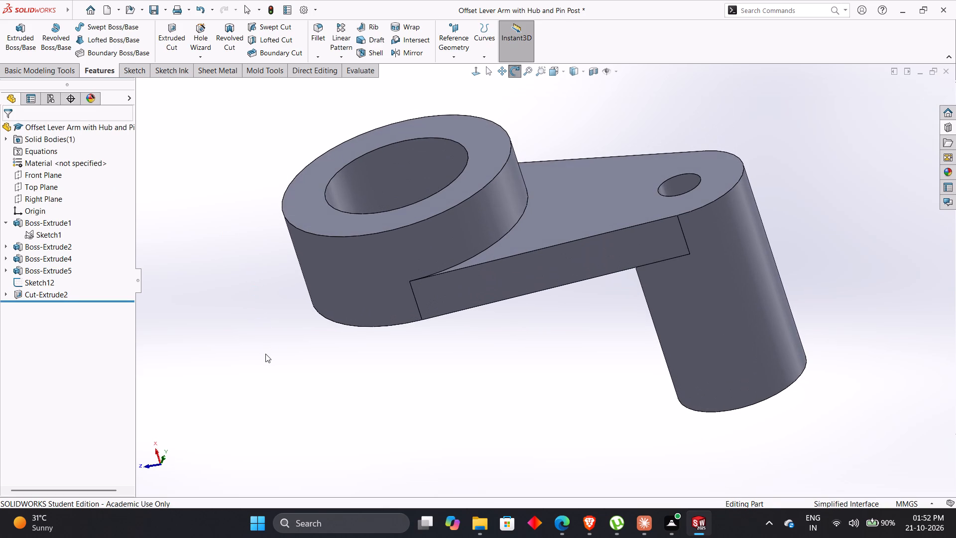
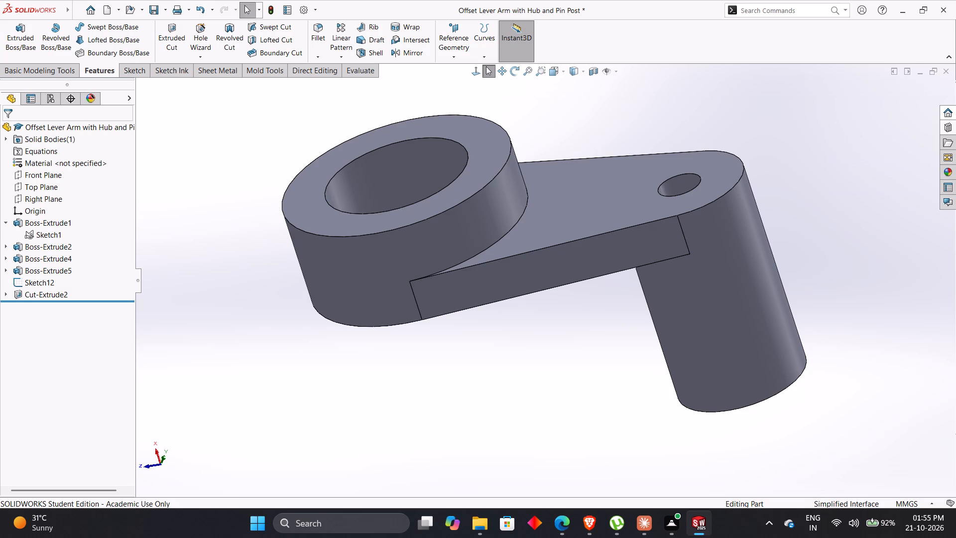
Undo the cut-extrude of the 6 mm hole, returning to editing its circle sketch.
key(ctrl+z)
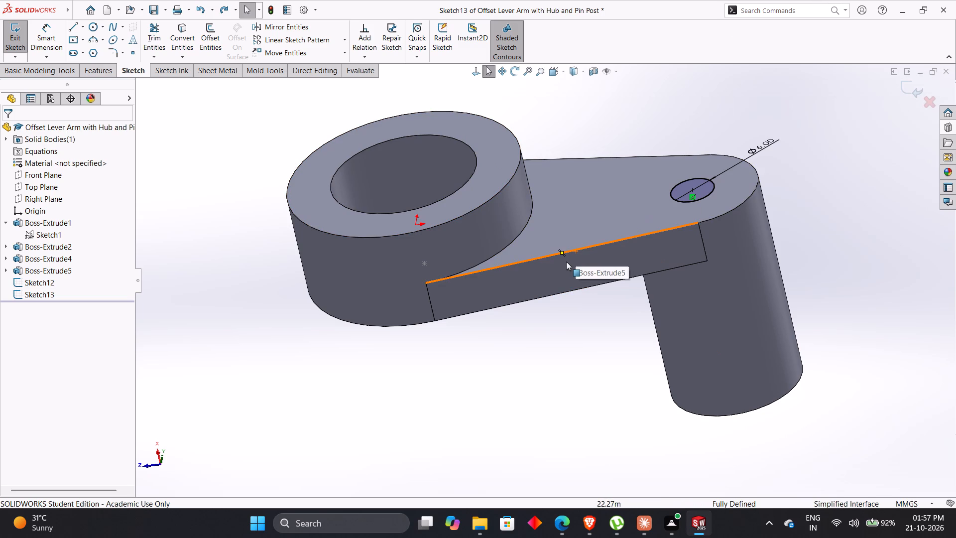
Run mrt to launch the Microsoft Windows Malicious Software Removal Tool and start a full scan.
key(super+r)
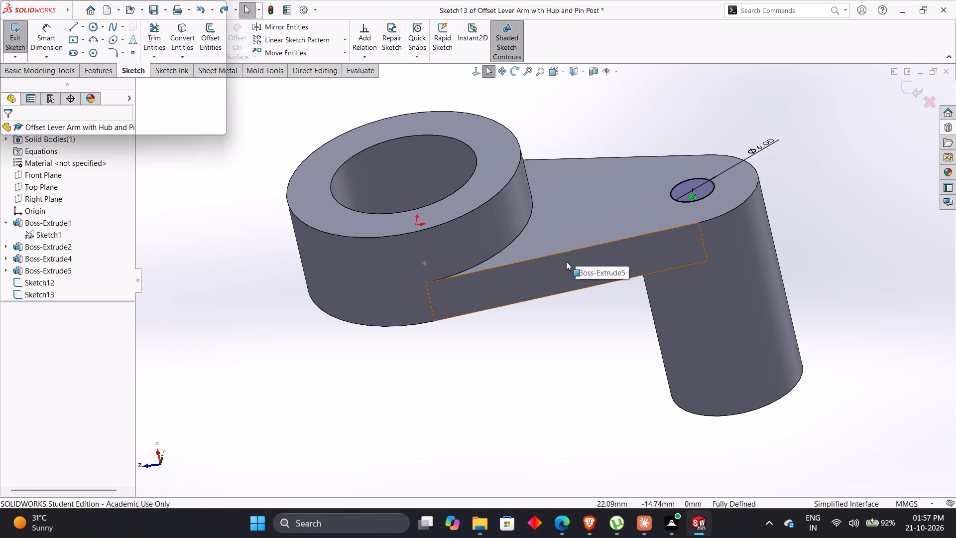
text(mrt)
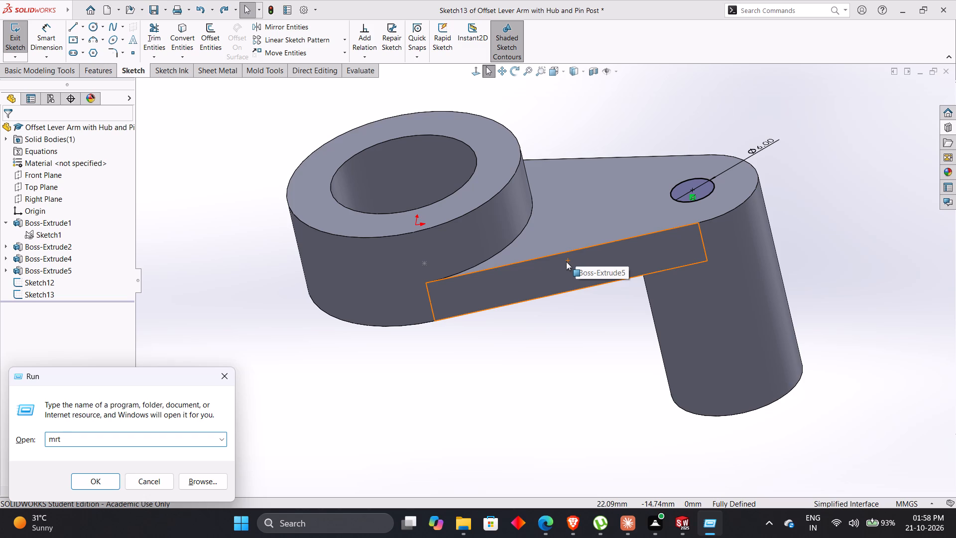
key(Return)
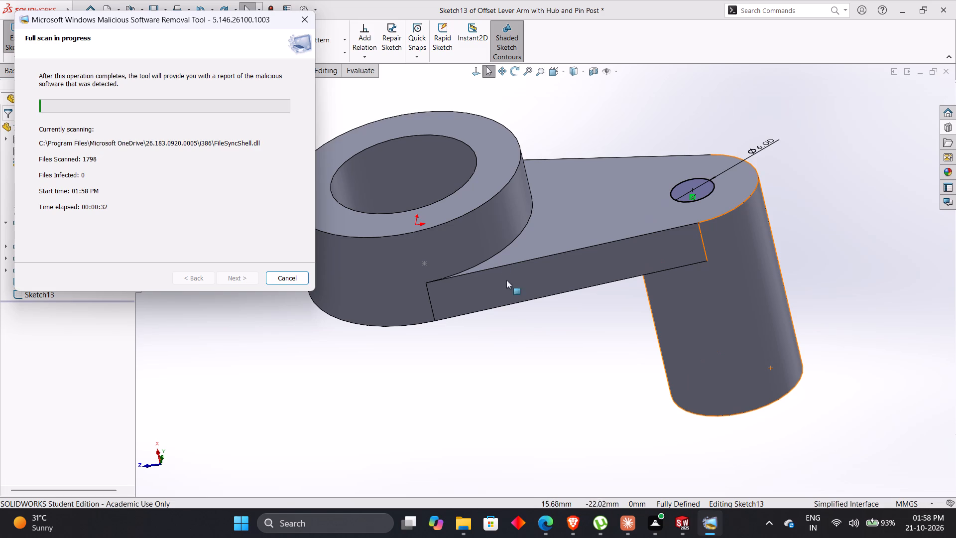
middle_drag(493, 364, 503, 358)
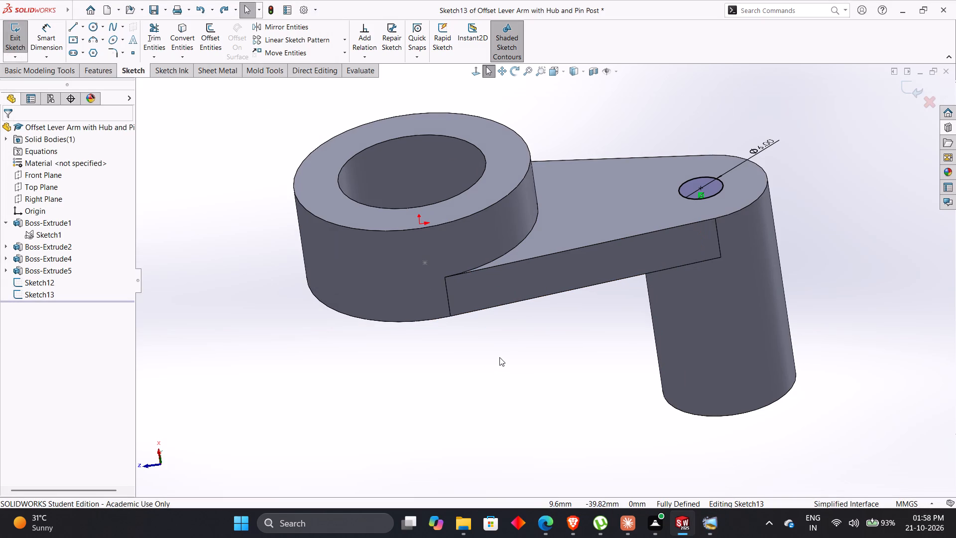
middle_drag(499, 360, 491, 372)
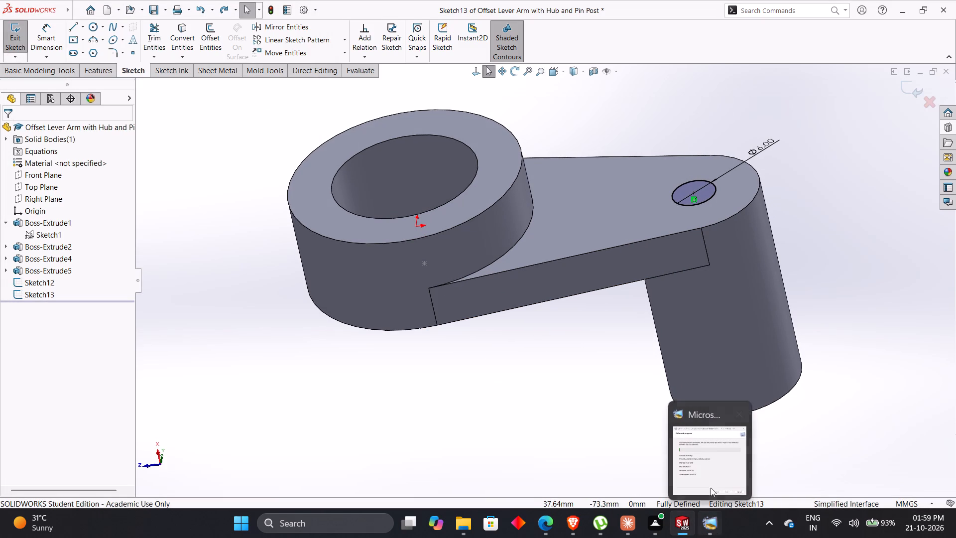
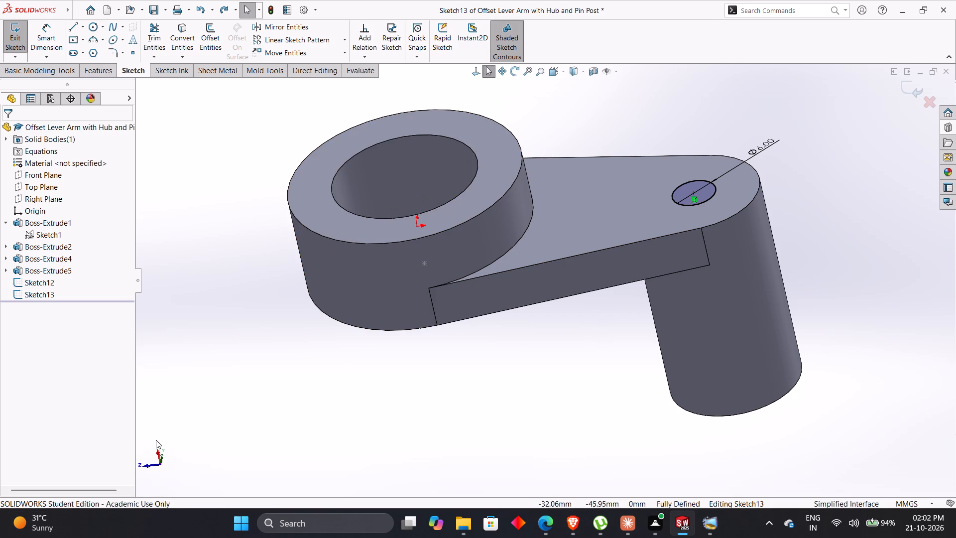
Redo the cut-extrude of the 6 mm hole through the pin post.
key(ctrl+7)
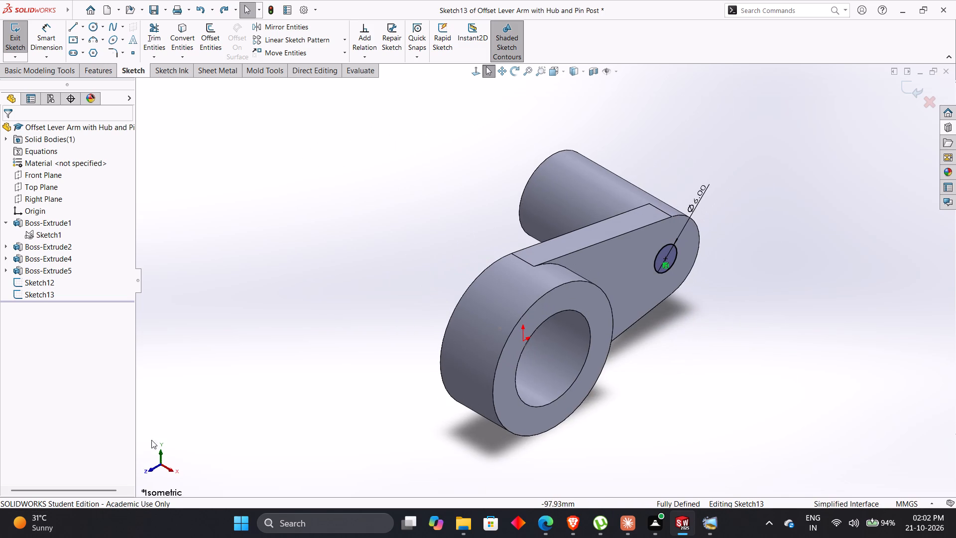
middle_drag(259, 389, 147, 165)
middle_drag(313, 370, 294, 332)
key(ctrl+y)
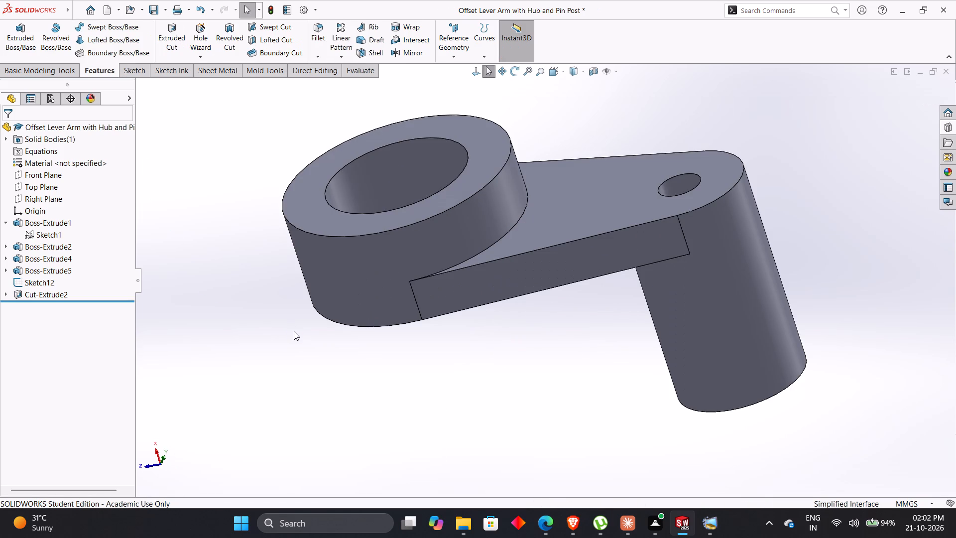
click(190, 333)
Check the mass properties of the finished lever arm, then close the report.
key(ctrl+shift+p)
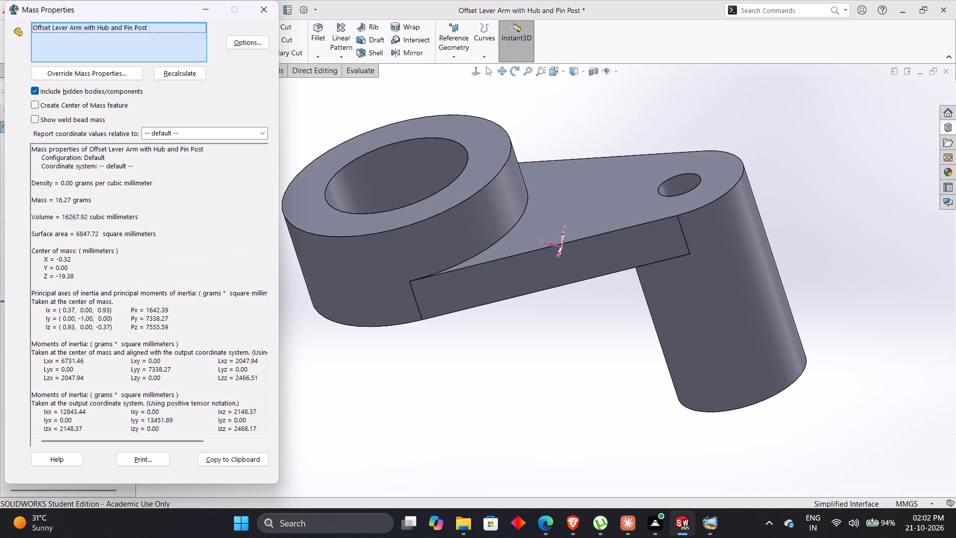
click(264, 13)
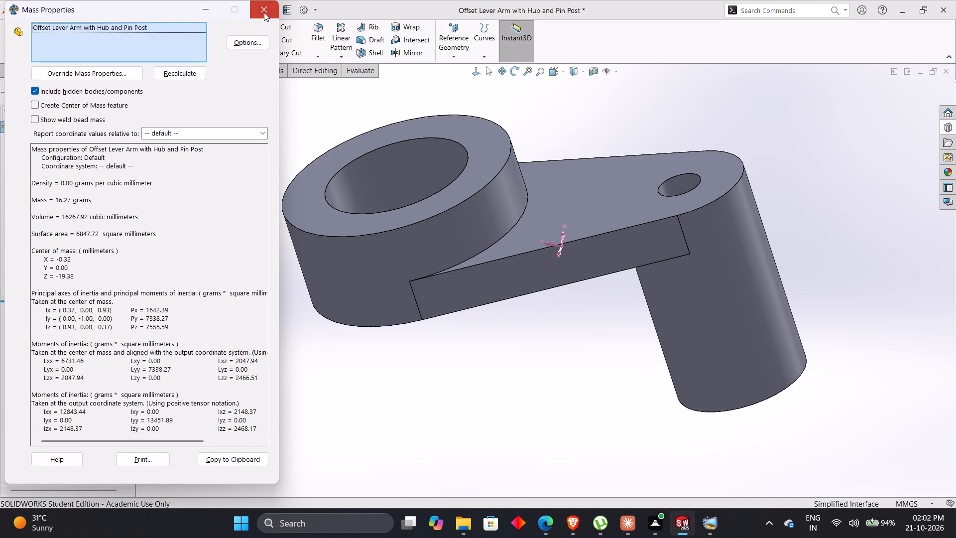
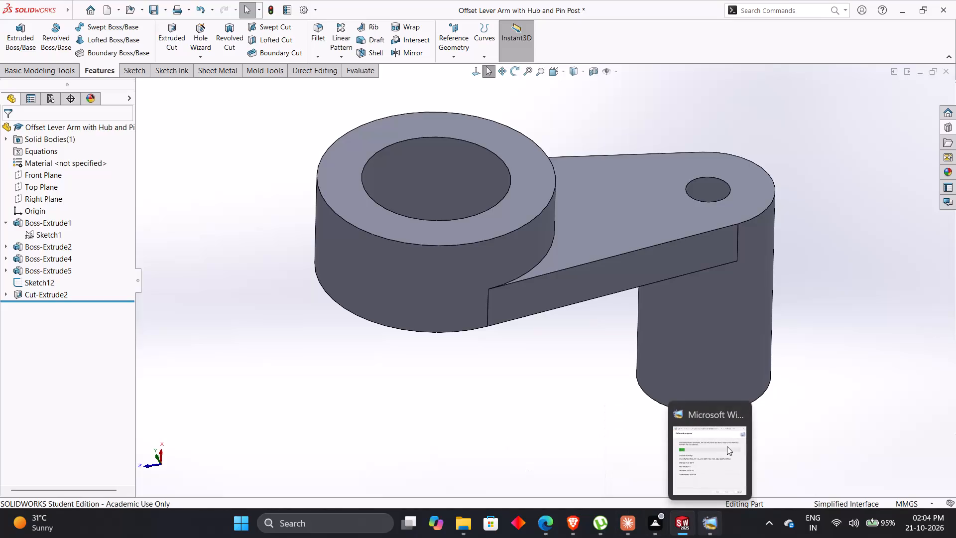
Switch to the Microsoft Windows Malicious Software Removal Tool and cancel its running full scan.
click(740, 412)
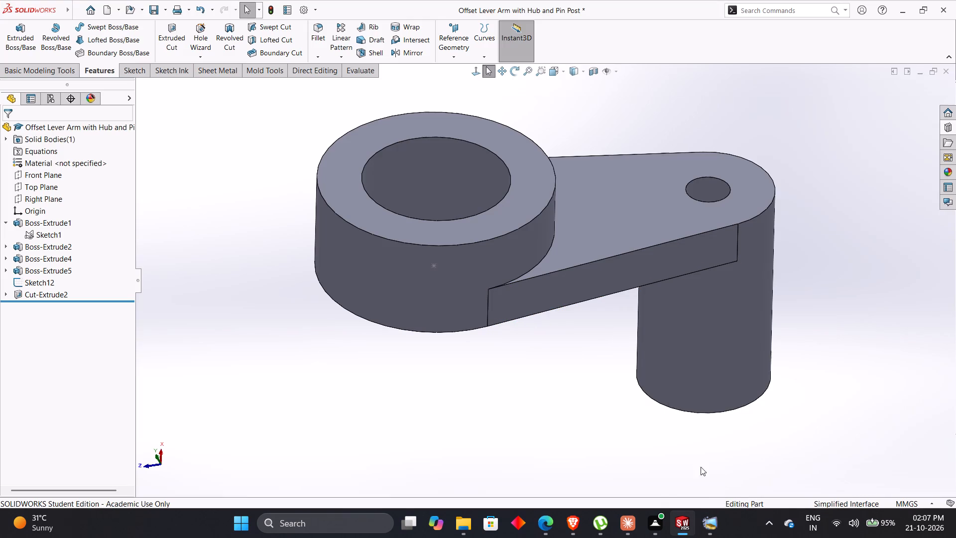
click(708, 523)
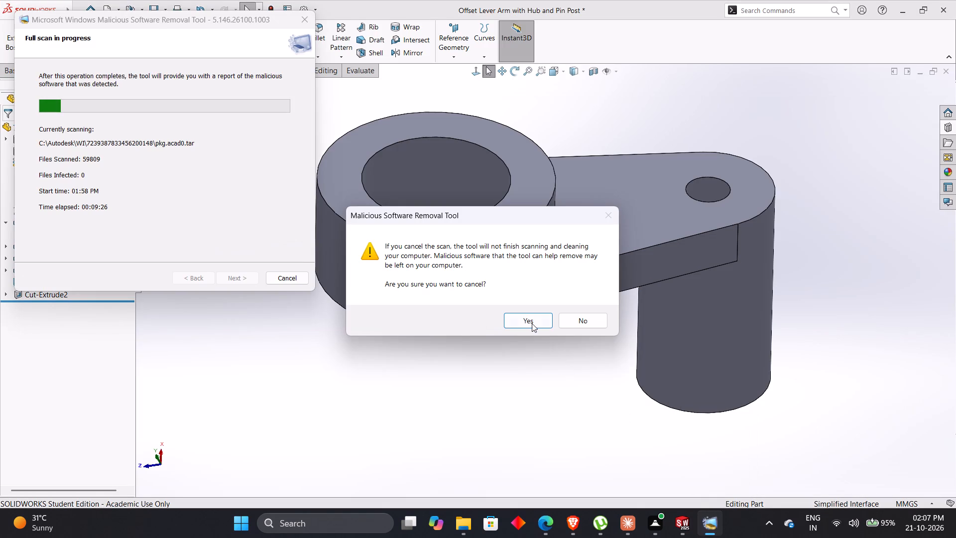
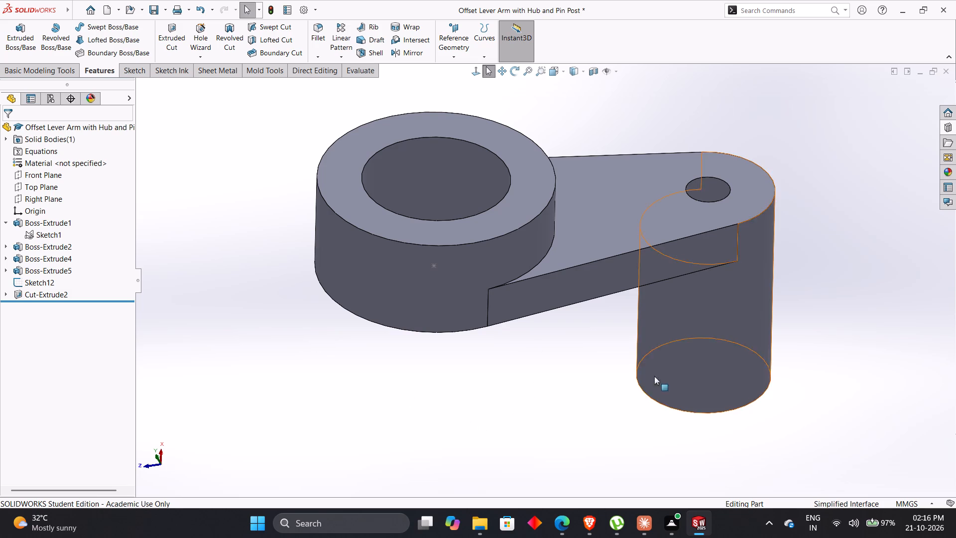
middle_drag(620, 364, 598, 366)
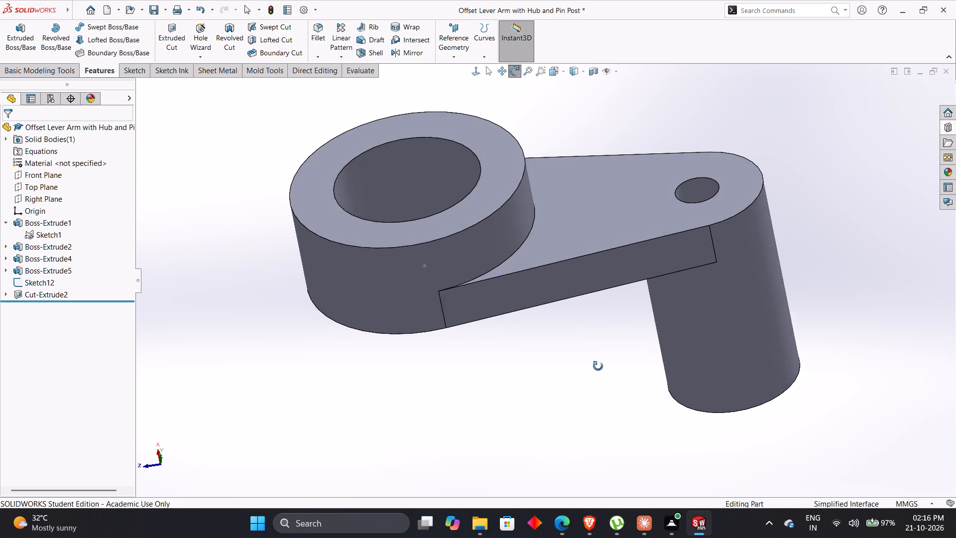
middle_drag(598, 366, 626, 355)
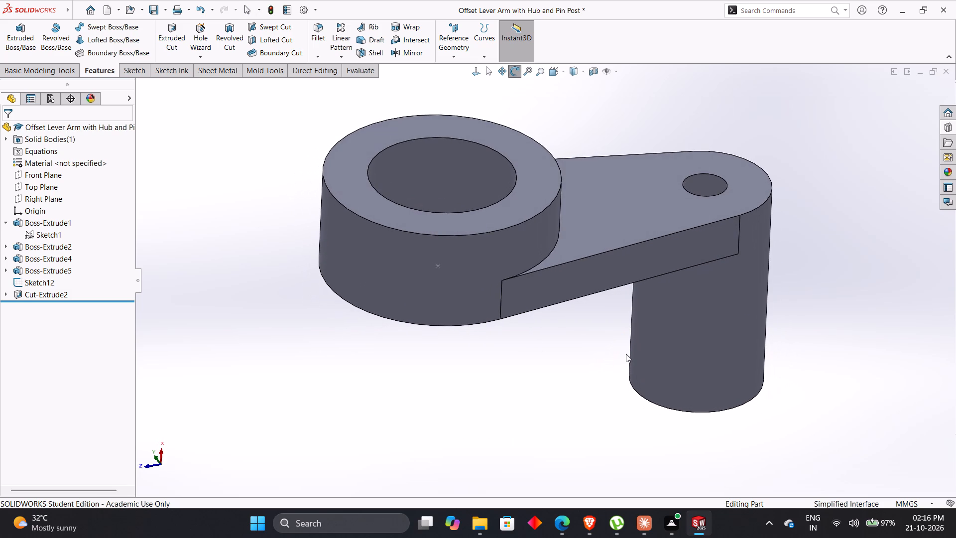
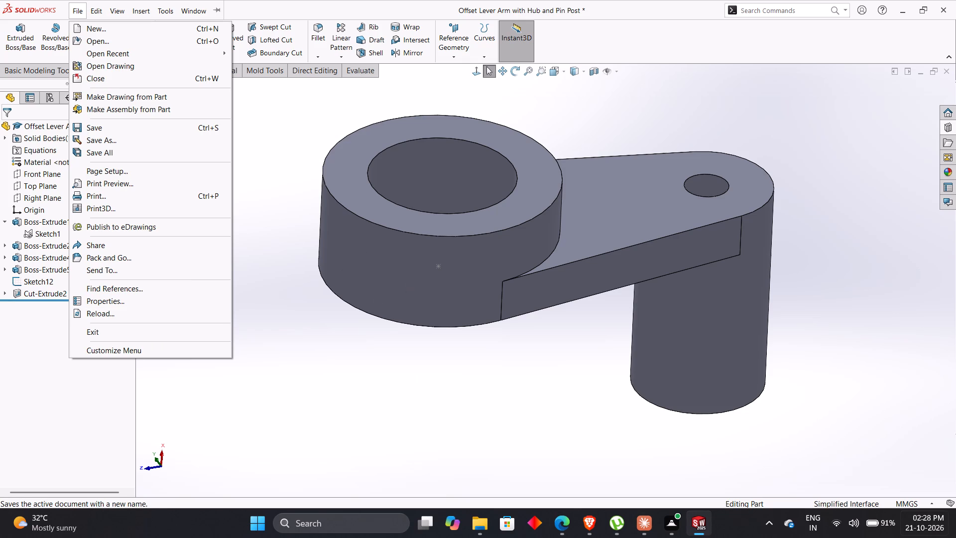
Inspect the finished lever arm's bored hub, connecting arm, and pin post with its small hole from several angles.
drag(955, 349, 955, 0)
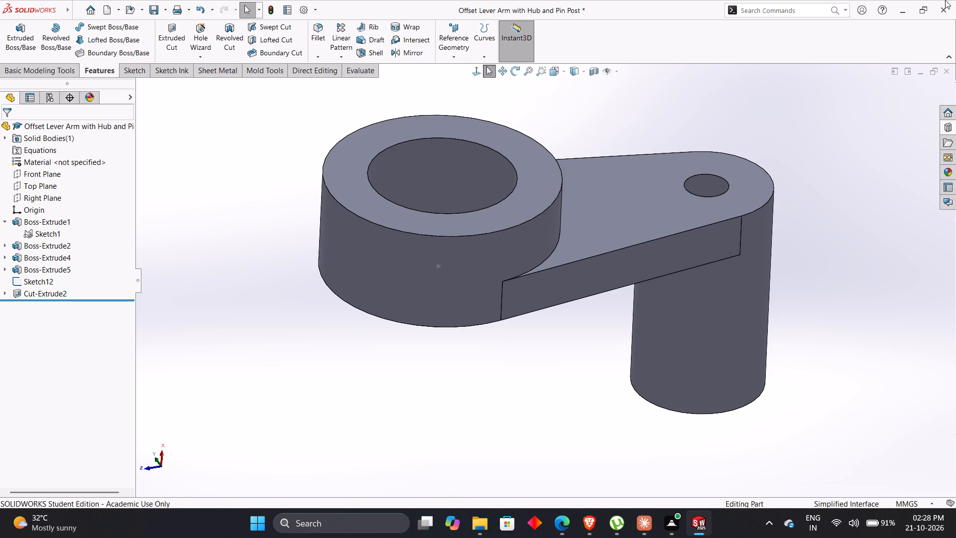
scroll(806, 368, up, 1)
middle_drag(806, 368, 787, 342)
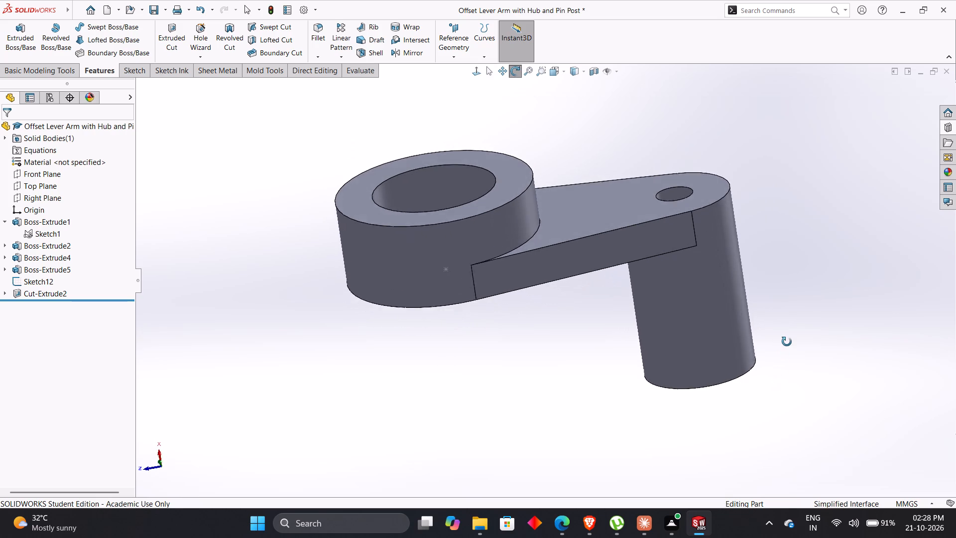
middle_drag(787, 342, 798, 320)
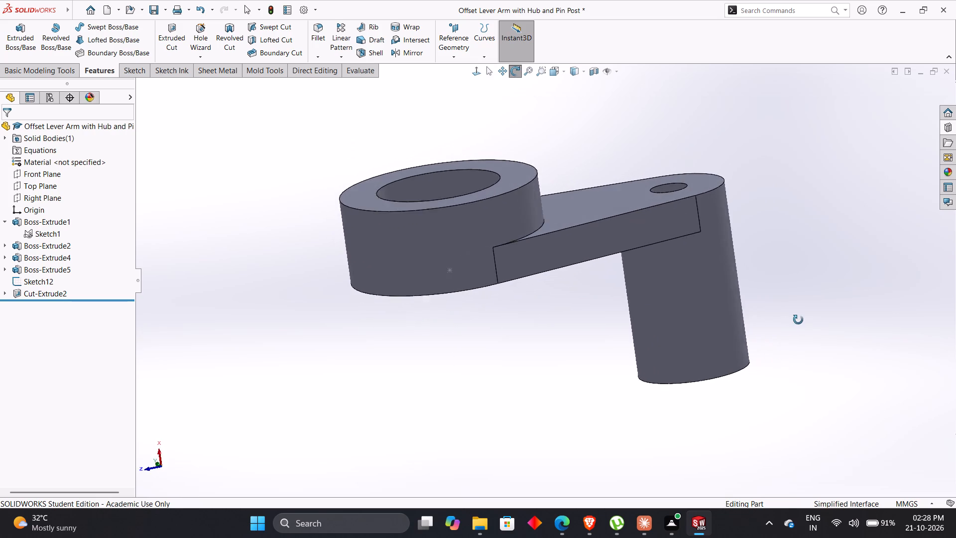
middle_drag(798, 320, 724, 336)
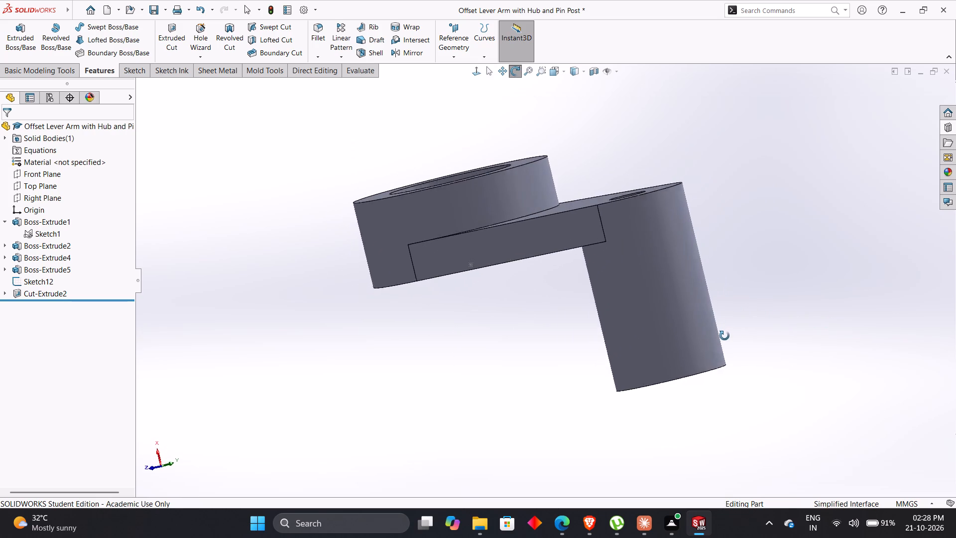
middle_drag(724, 336, 724, 365)
scroll(724, 365, up, 1)
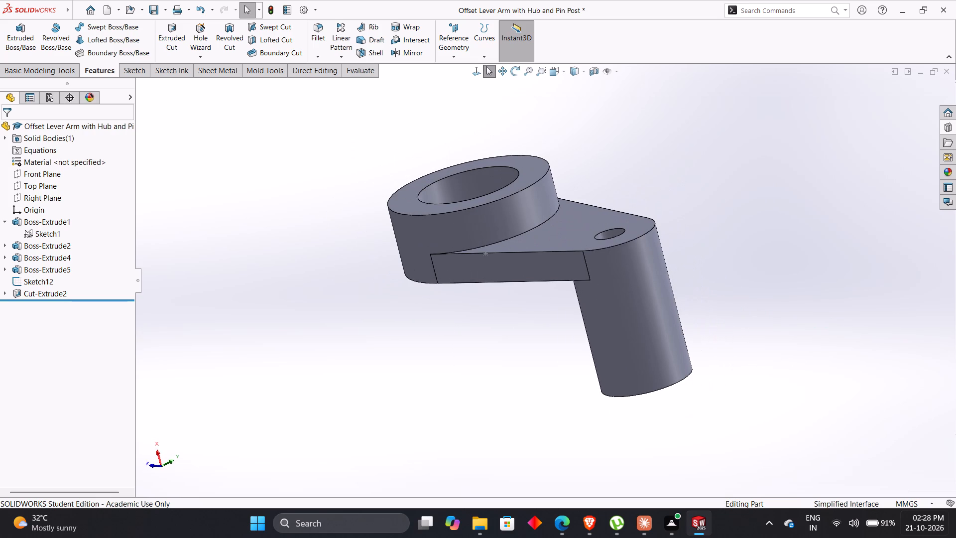
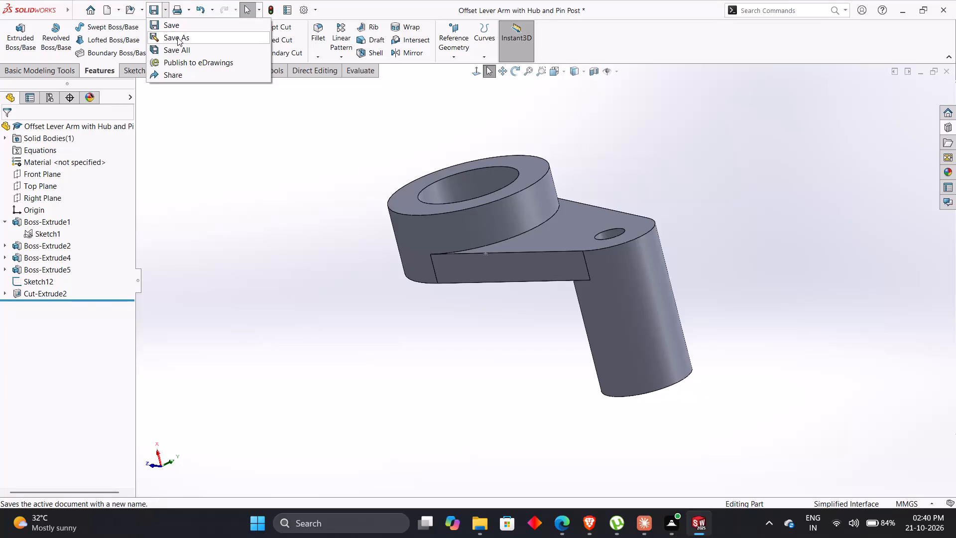
Save the part as an Adobe PDF named "Offset Lever Arm with Hub and Pin Post" in the FUJI folder.
click(177, 37)
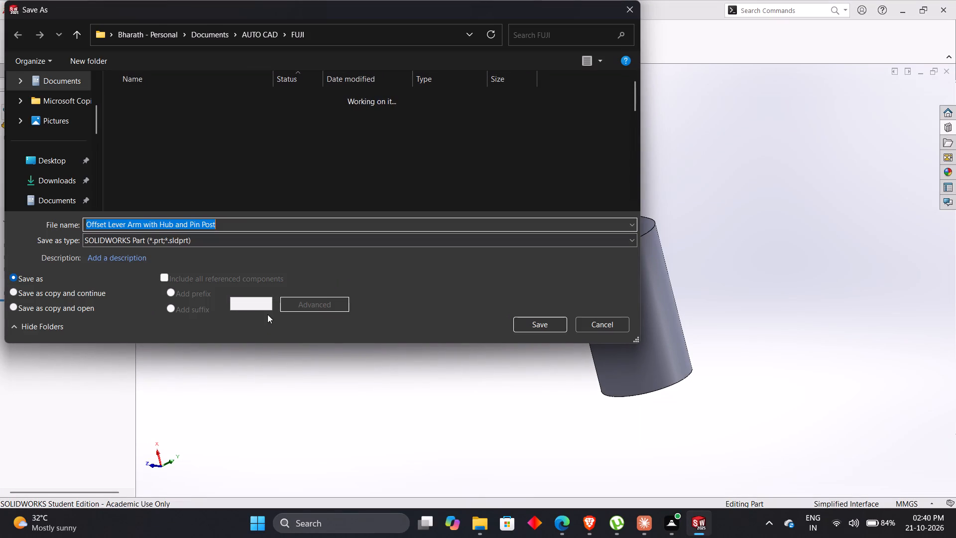
click(243, 238)
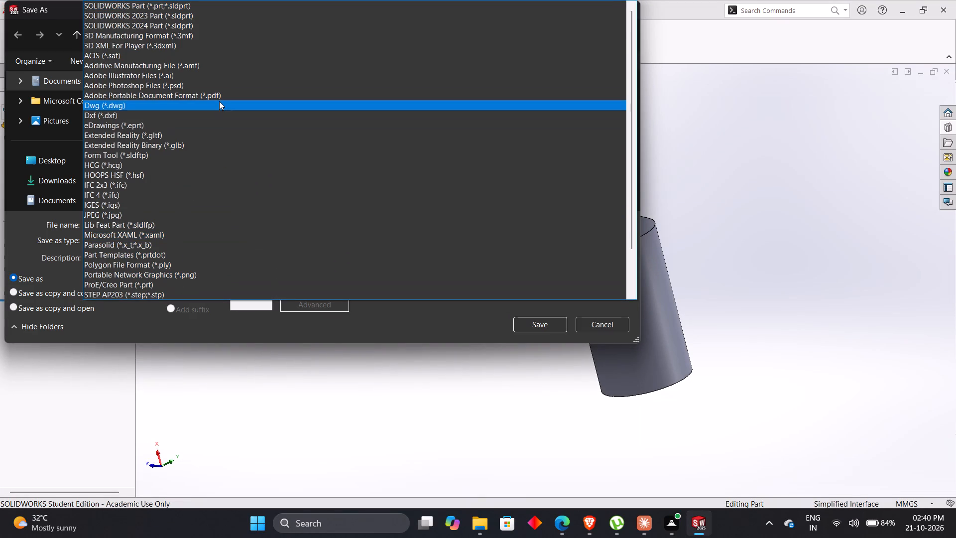
click(219, 98)
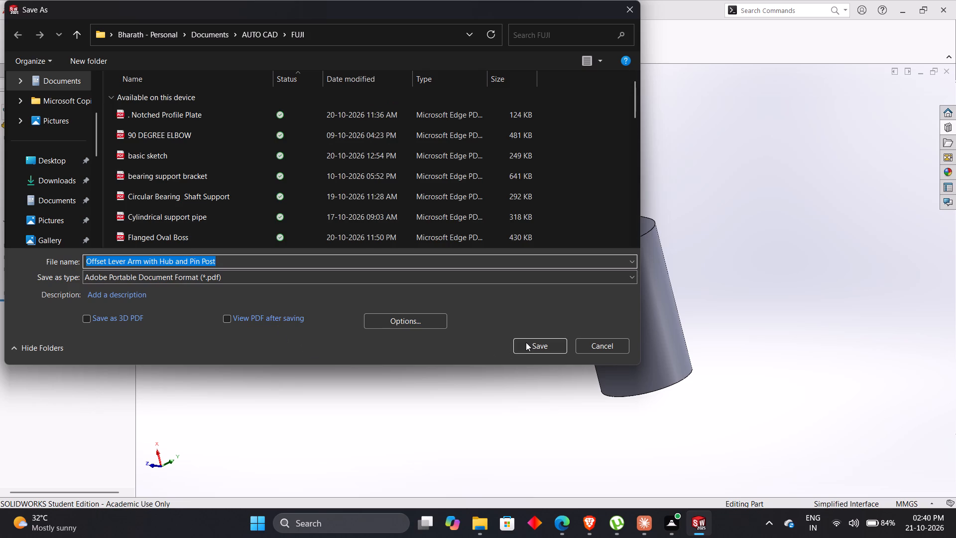
click(526, 342)
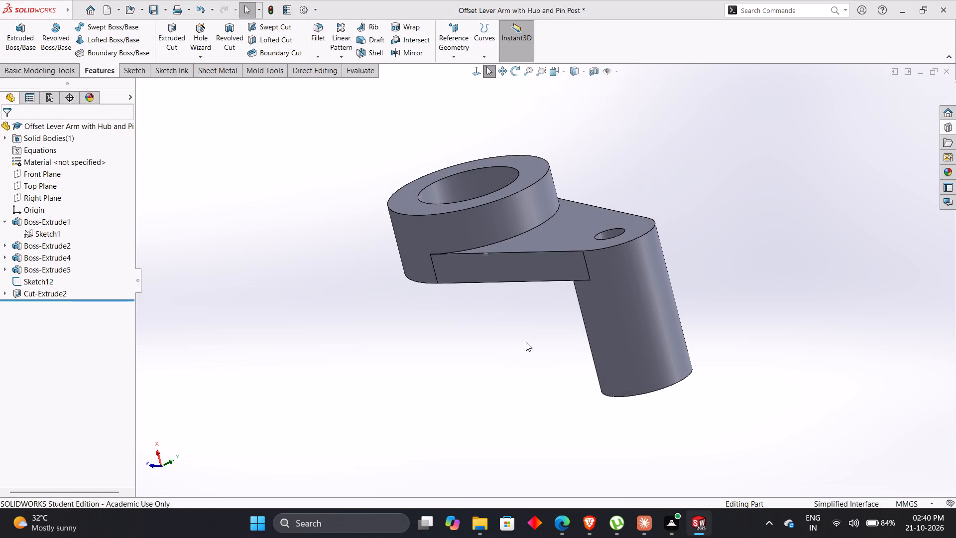